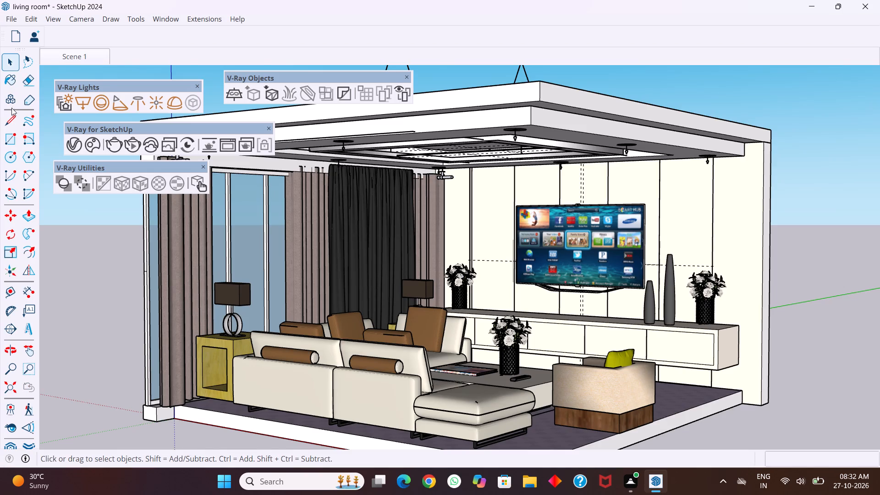
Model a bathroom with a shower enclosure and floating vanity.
Recall Scene 1 and open the V-Ray Asset Editor, placing it beside the living room model.
click(82, 57)
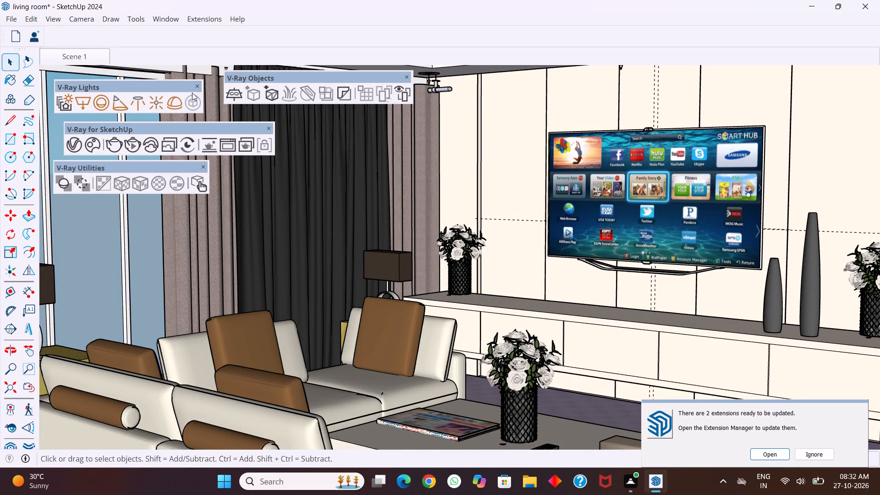
click(77, 145)
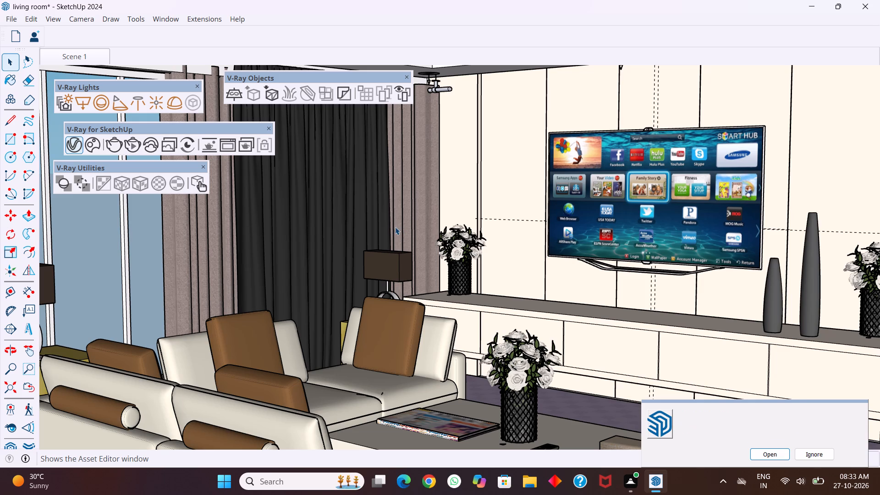
scroll(415, 219, down, 8)
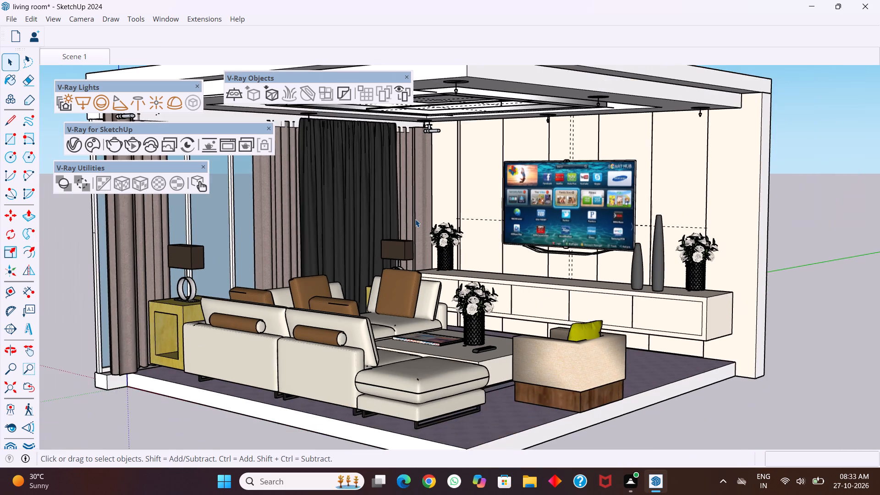
scroll(415, 219, down, 2)
middle_drag(415, 219, 415, 214)
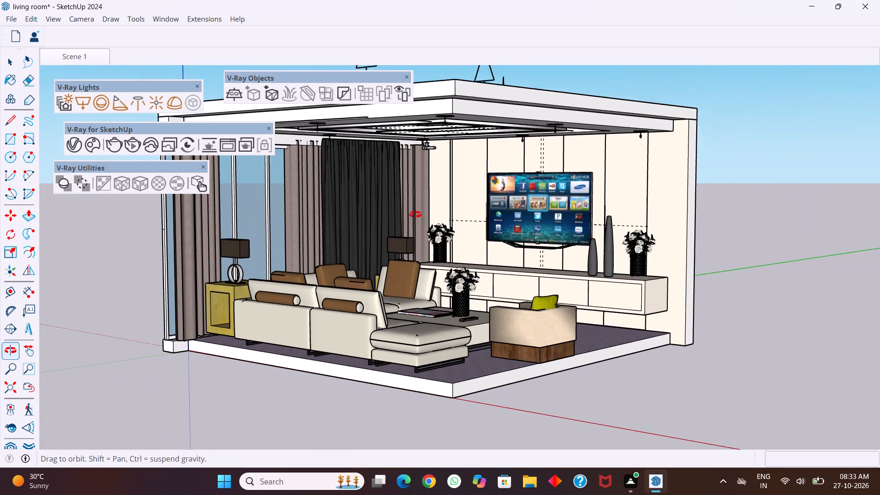
middle_drag(415, 214, 416, 207)
scroll(416, 207, down, 2)
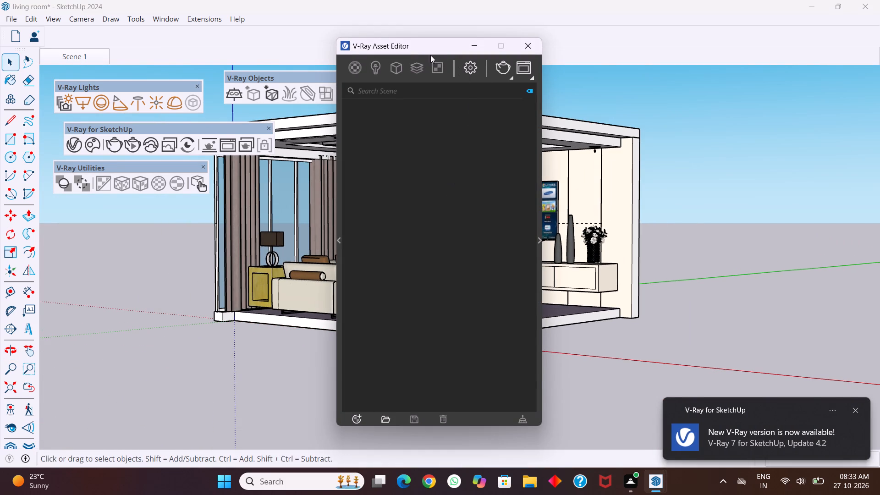
drag(425, 45, 733, 75)
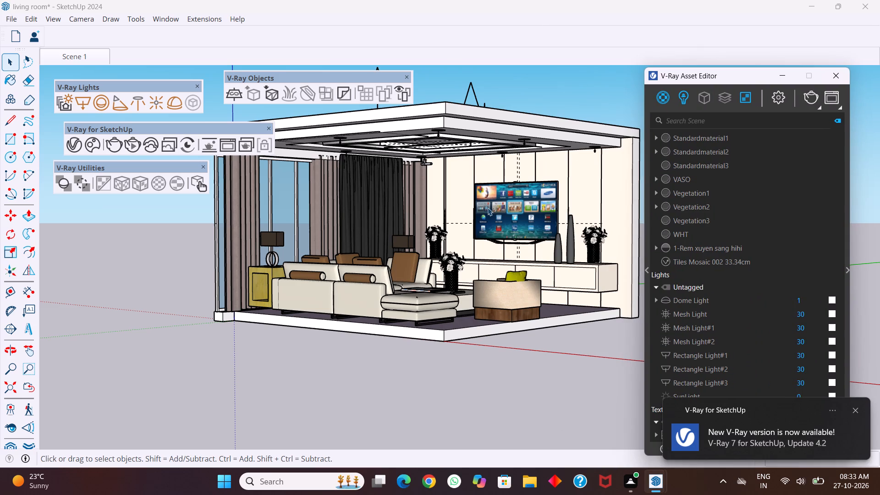
Turn on Safe Frame in the V-Ray render output settings and move the Asset Editor clear of the model.
shift+middle_drag(488, 208, 477, 255)
scroll(477, 255, down, 1)
scroll(453, 252, up, 2)
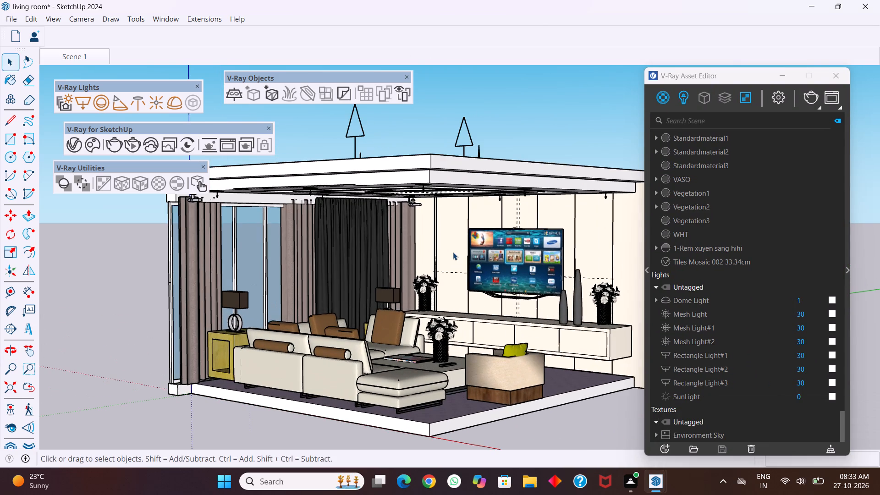
click(781, 98)
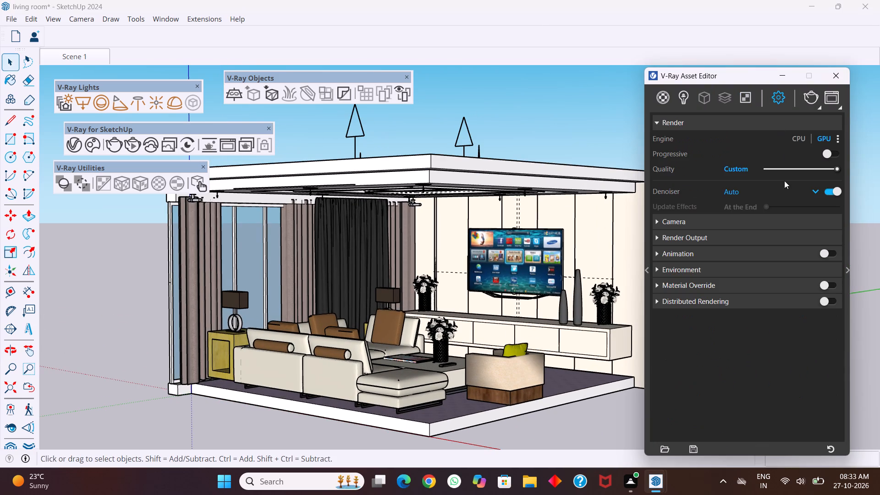
click(730, 239)
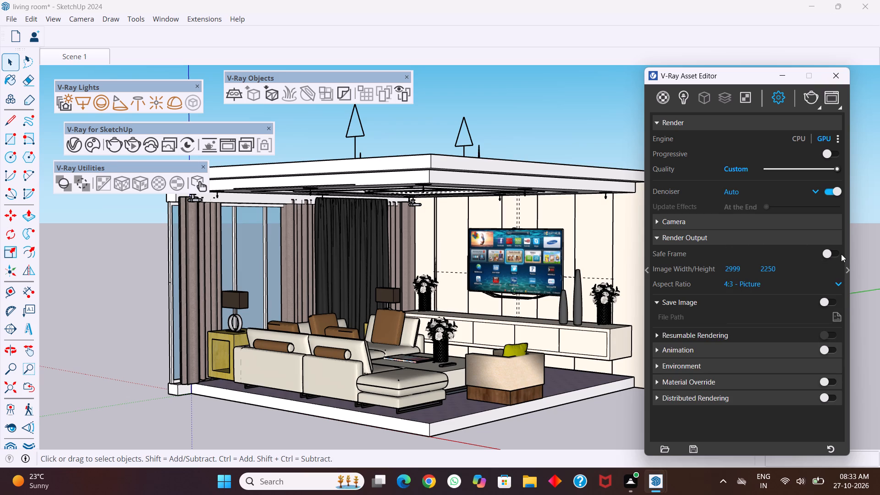
click(827, 255)
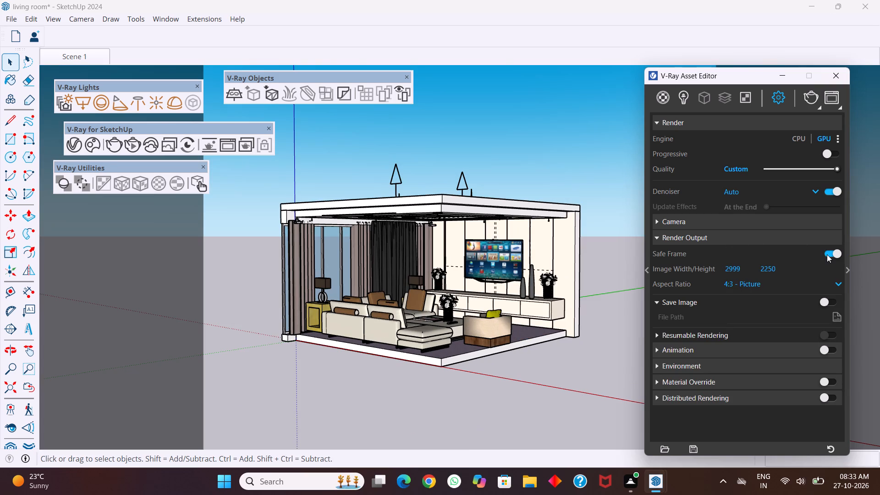
drag(734, 73, 879, 122)
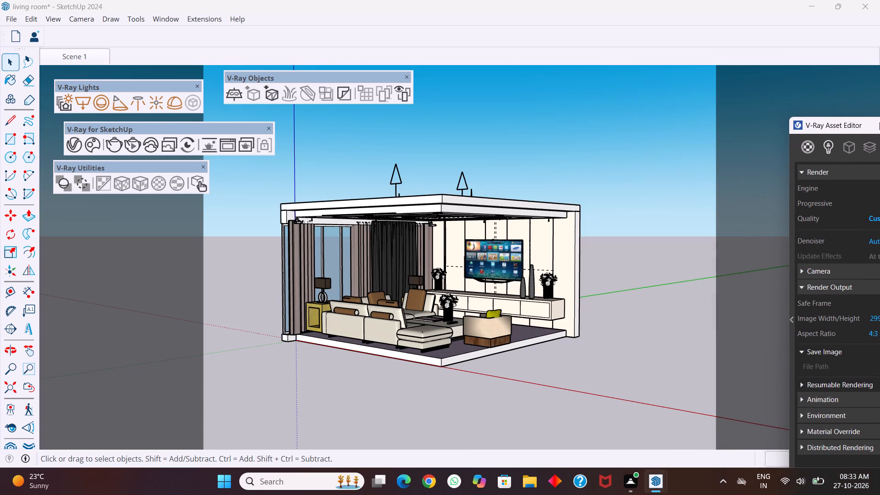
drag(879, 122, 879, 126)
Switch the camera to two-point perspective.
scroll(440, 275, up, 2)
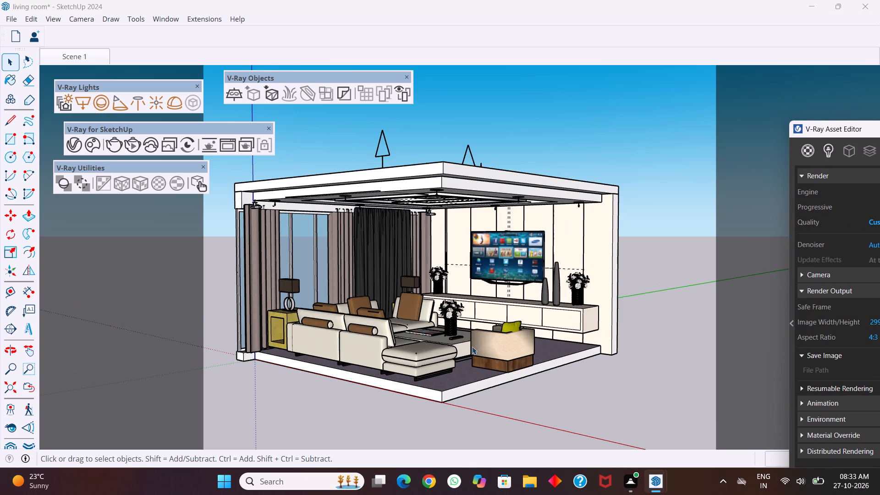
click(27, 426)
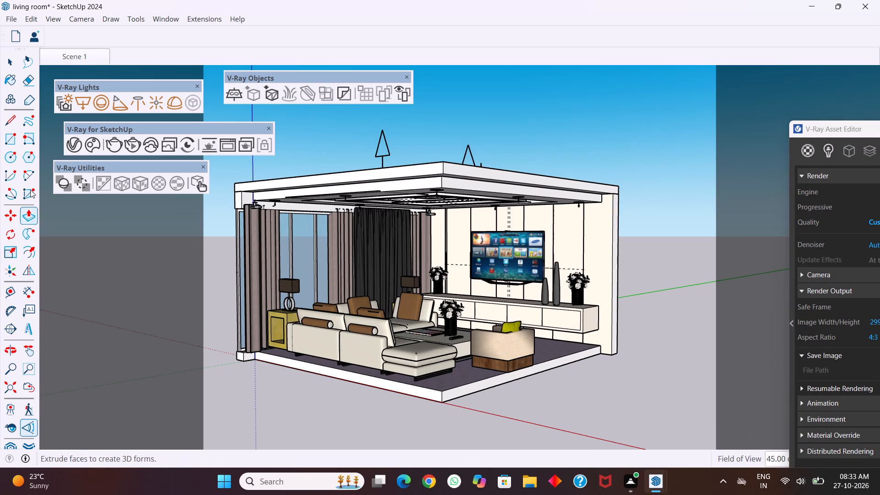
click(82, 20)
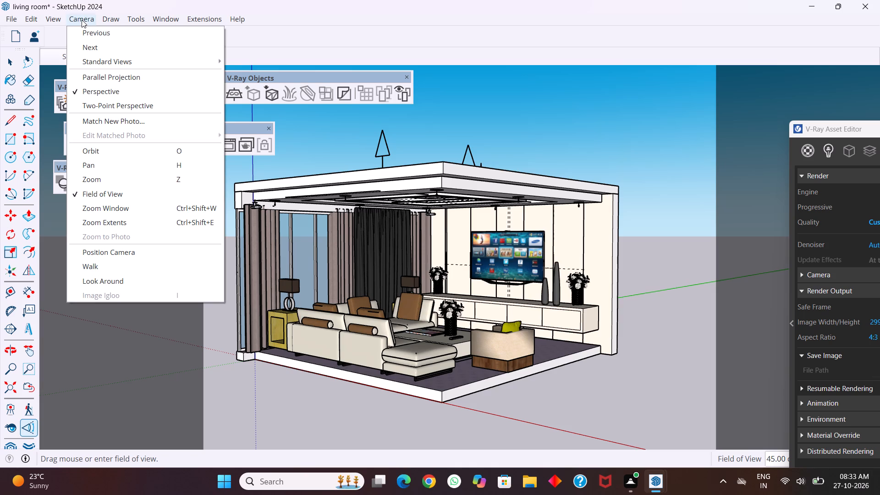
click(128, 104)
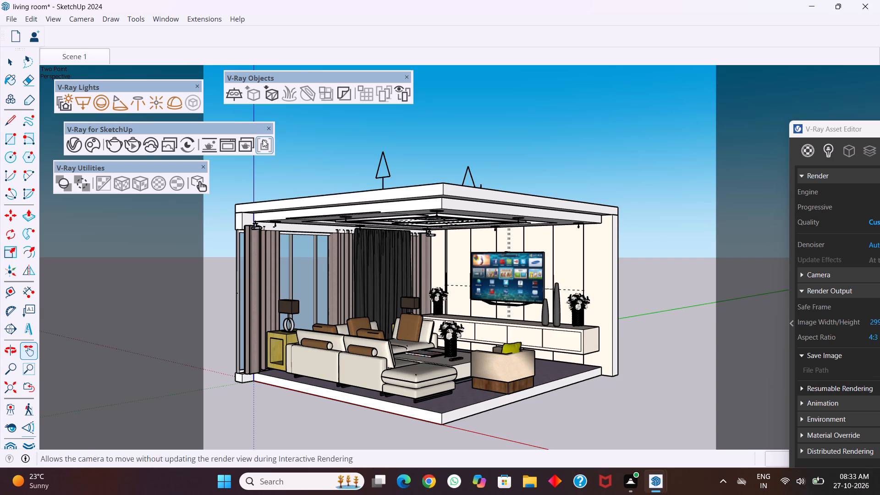
Frame the living room interior within the safe frame, with the camera's field of view at about 45.32 degrees.
scroll(451, 294, up, 2)
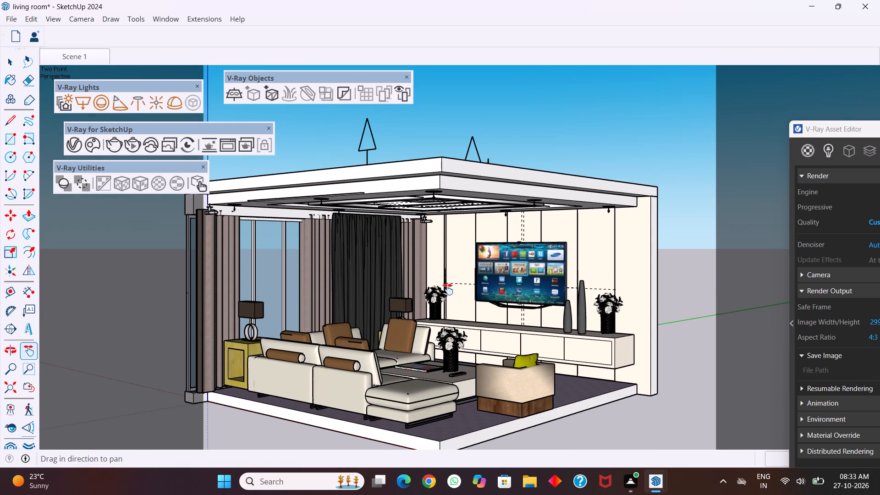
shift+middle_drag(440, 290, 451, 289)
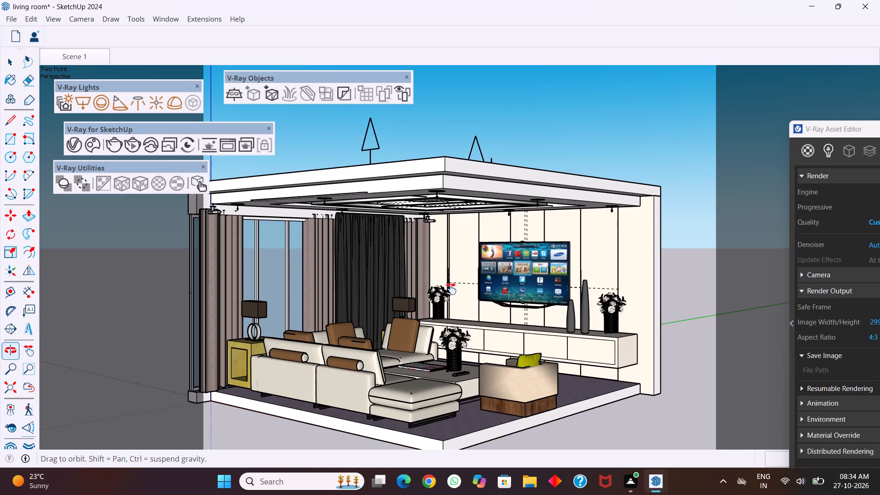
shift+middle_drag(451, 289, 468, 289)
scroll(467, 289, up, 1)
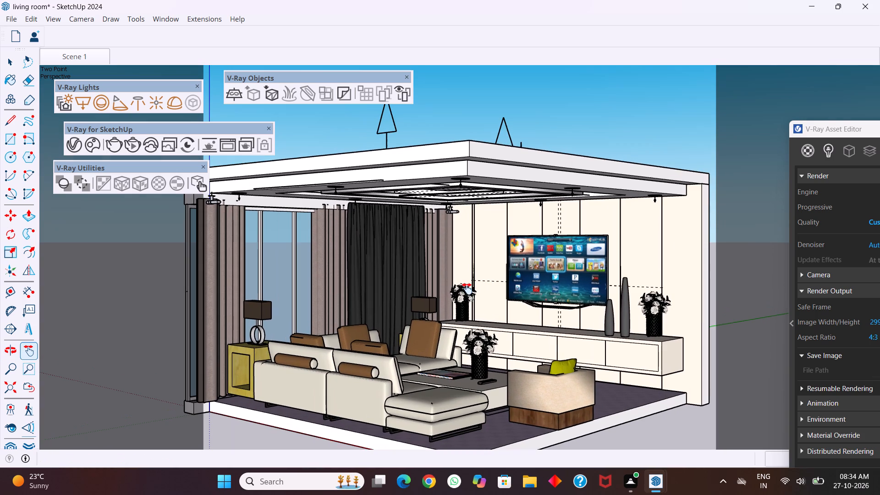
shift+middle_drag(467, 289, 483, 291)
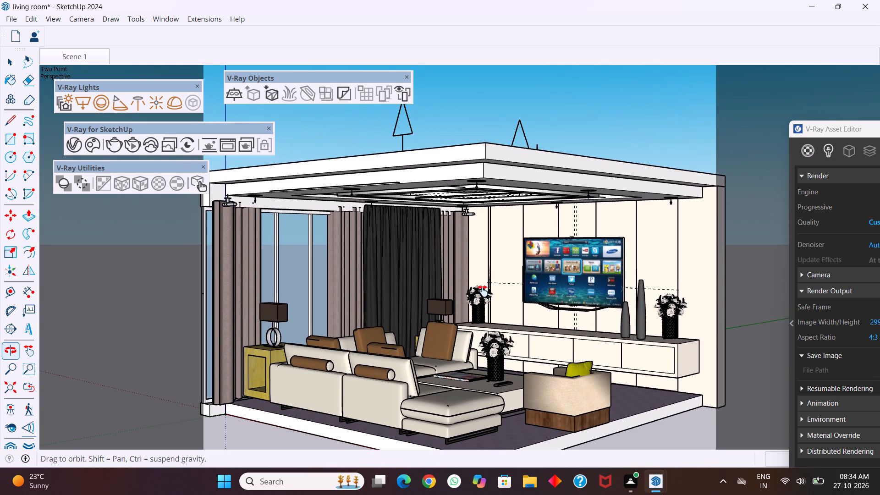
scroll(483, 291, up, 1)
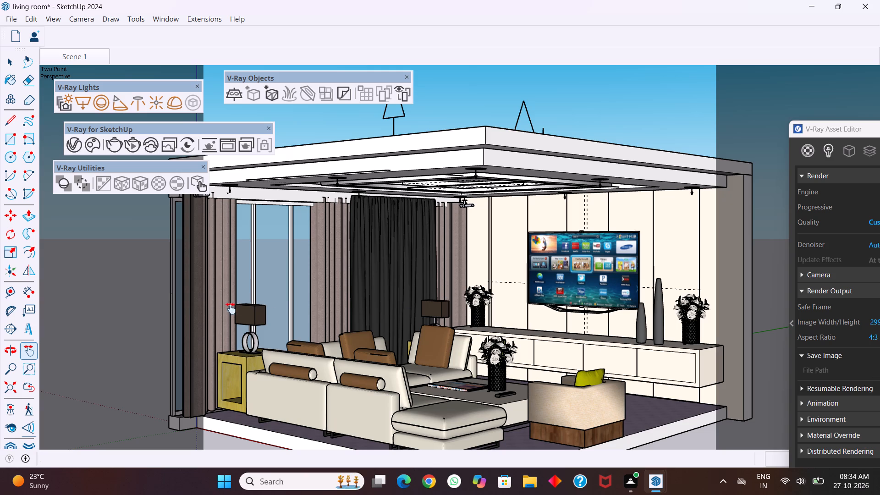
click(490, 329)
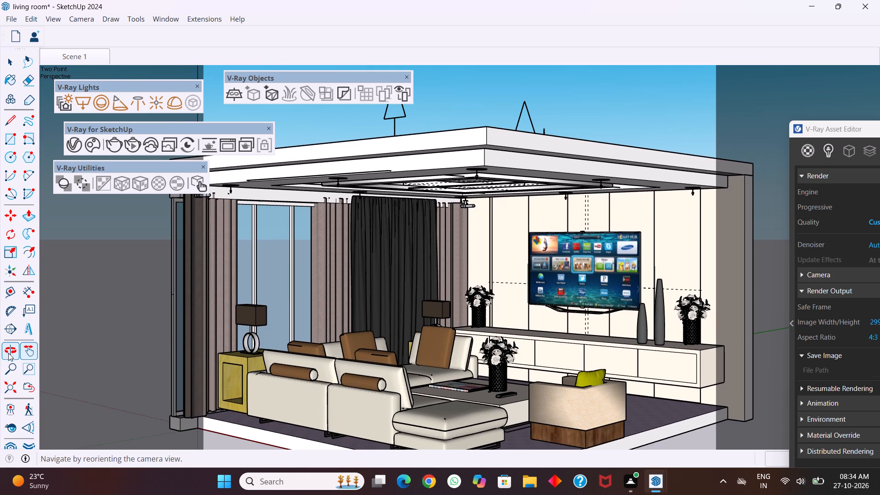
click(28, 425)
click(496, 325)
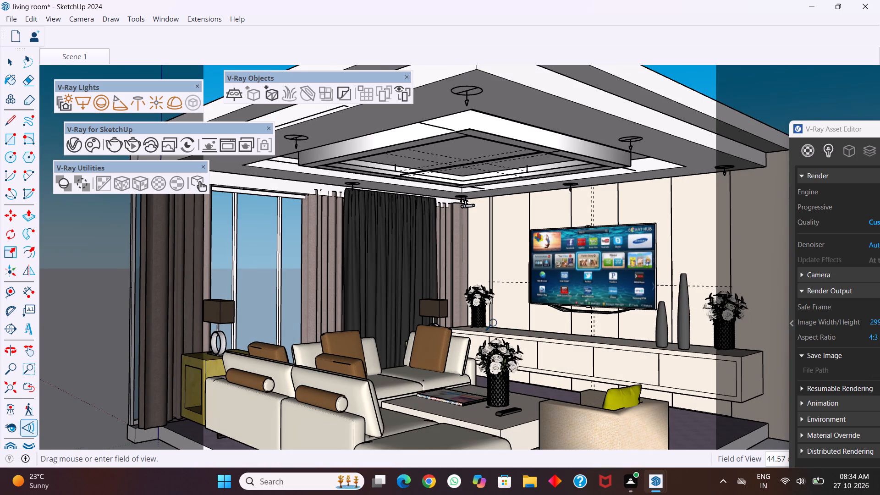
click(495, 324)
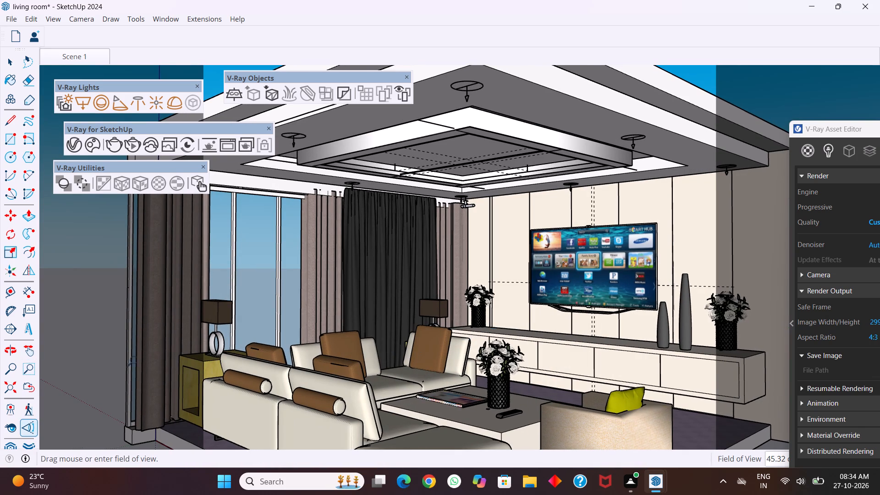
Raise the room slightly in the frame, update Scene 1 with this view and recall the scene.
click(32, 347)
drag(446, 320, 445, 316)
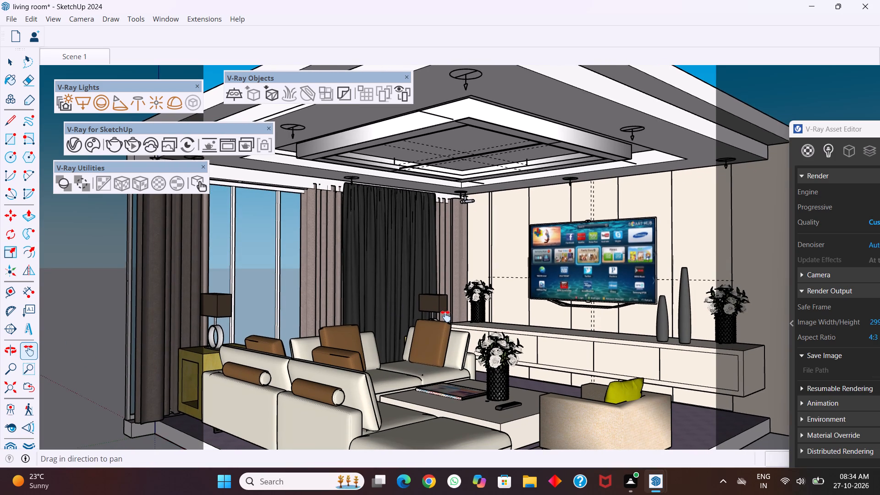
drag(445, 316, 445, 313)
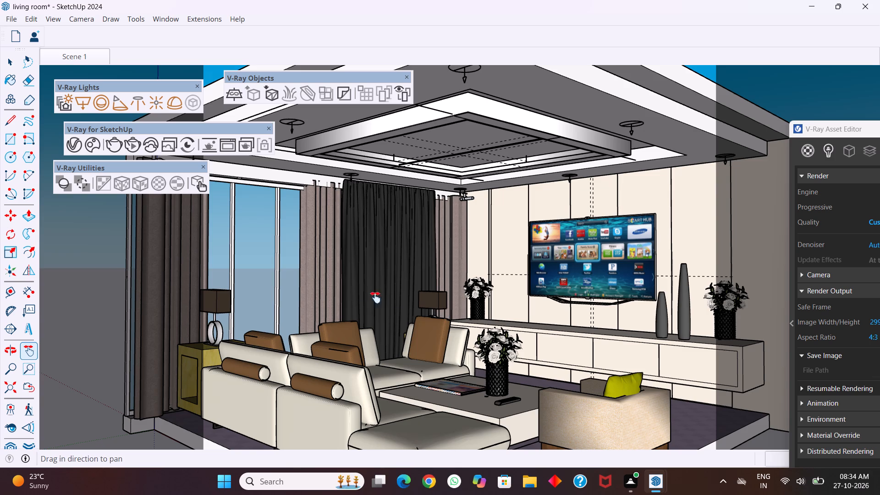
right_click(90, 54)
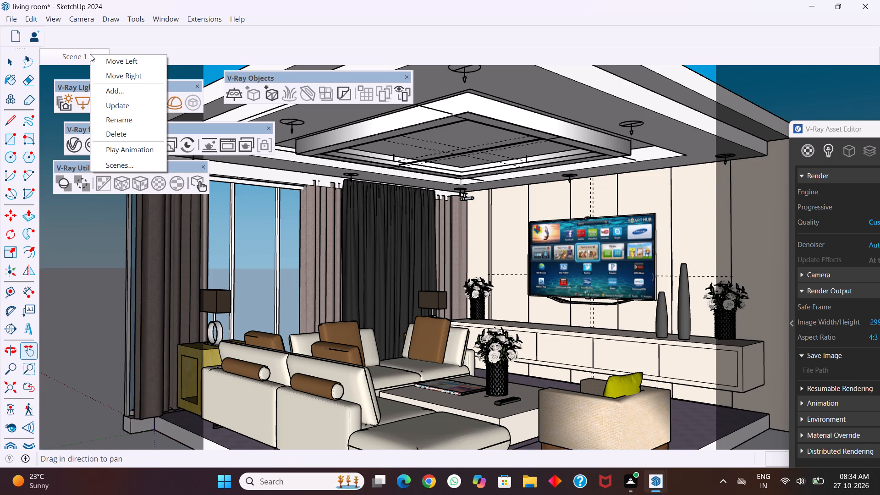
click(138, 105)
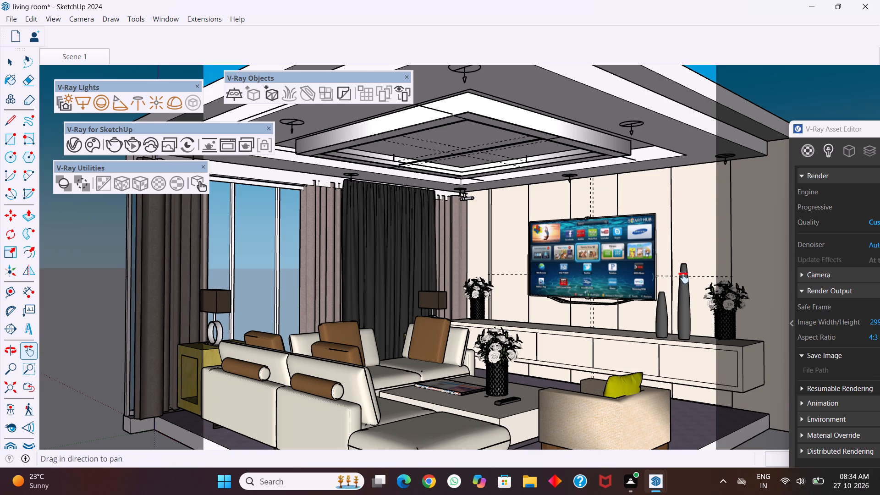
scroll(686, 278, down, 6)
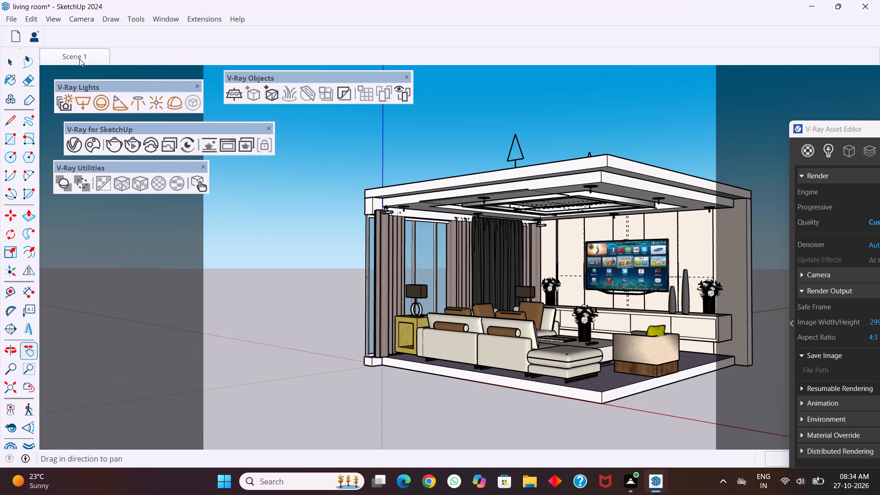
click(79, 57)
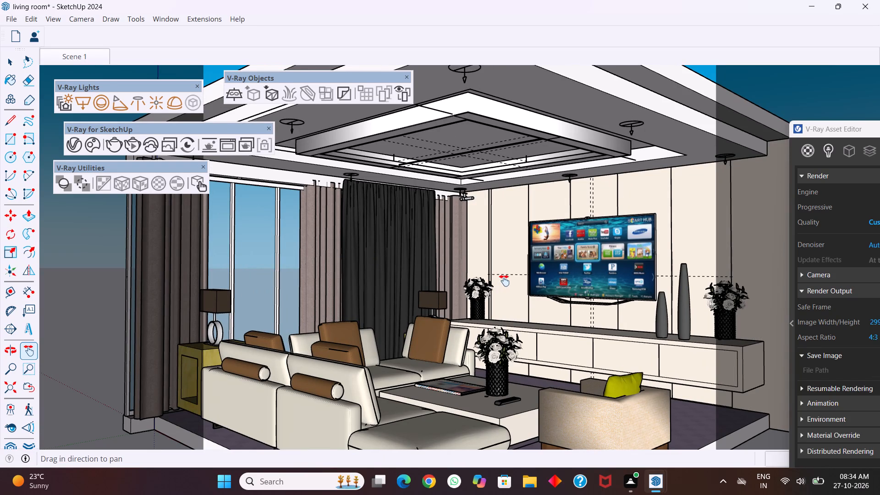
Reframe the living room so the TV wall and sofas sit centred in the safe frame, and update Scene 1.
drag(504, 280, 495, 276)
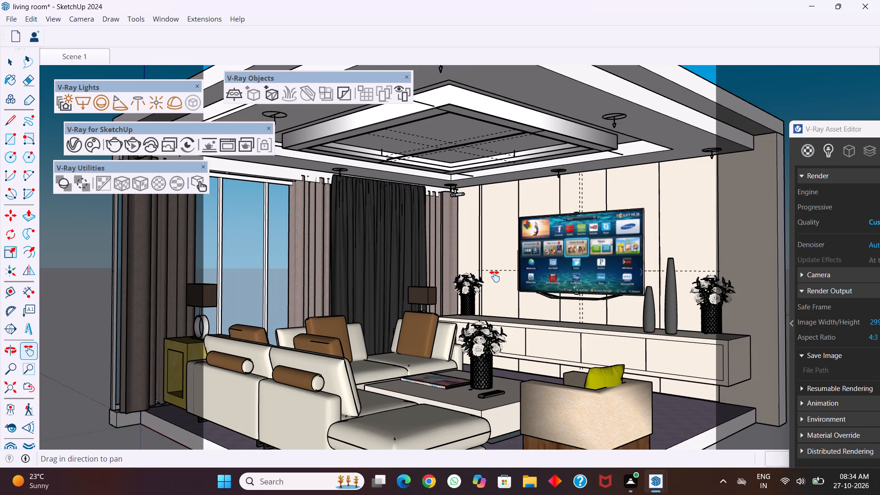
drag(495, 276, 489, 277)
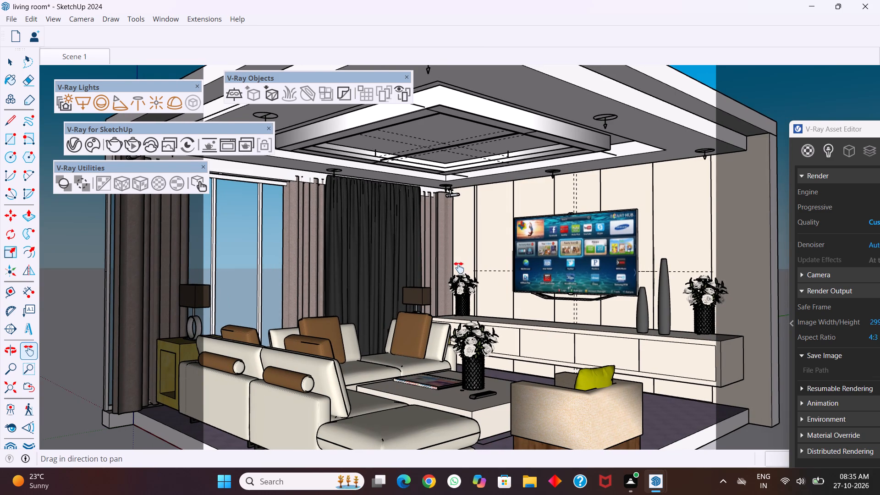
scroll(459, 268, down, 1)
scroll(459, 268, up, 1)
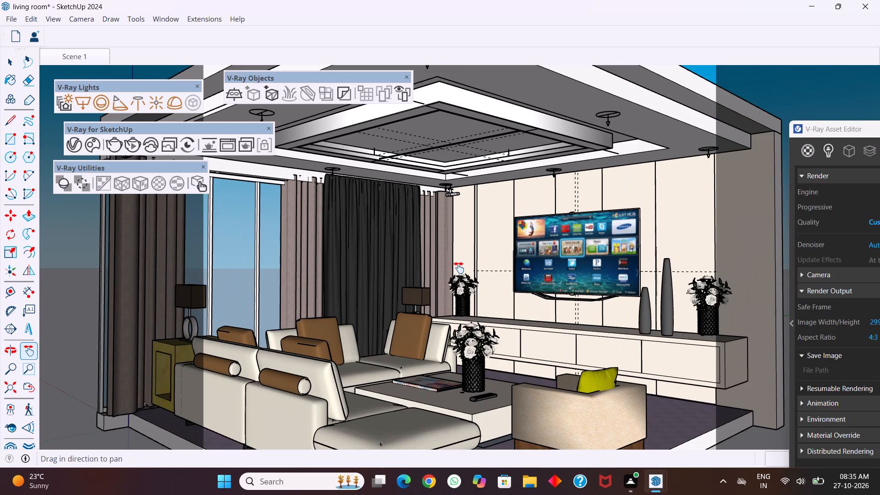
click(459, 268)
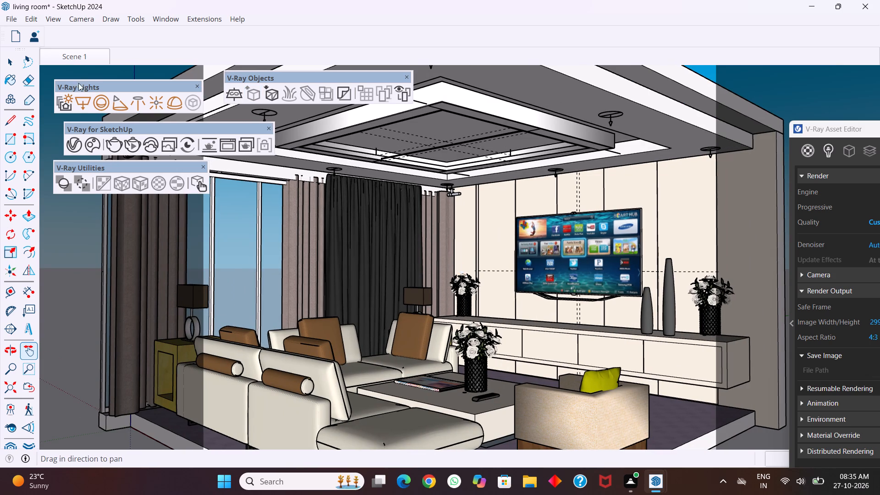
right_click(78, 55)
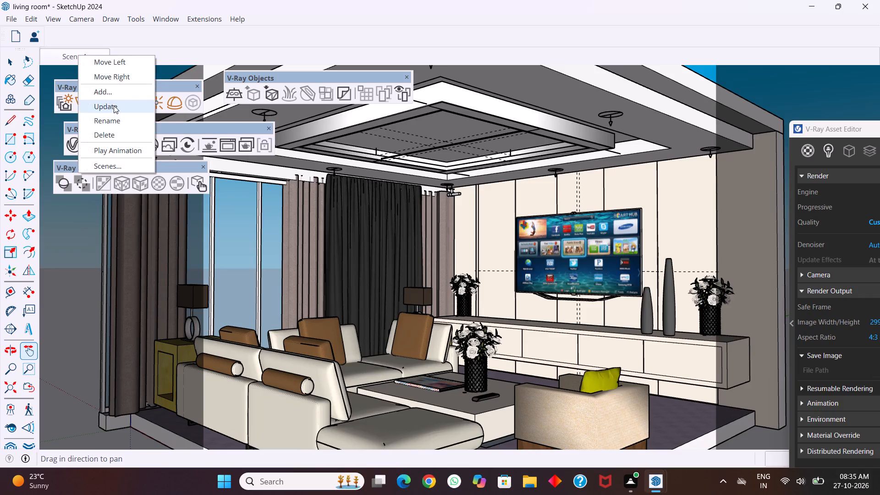
click(114, 105)
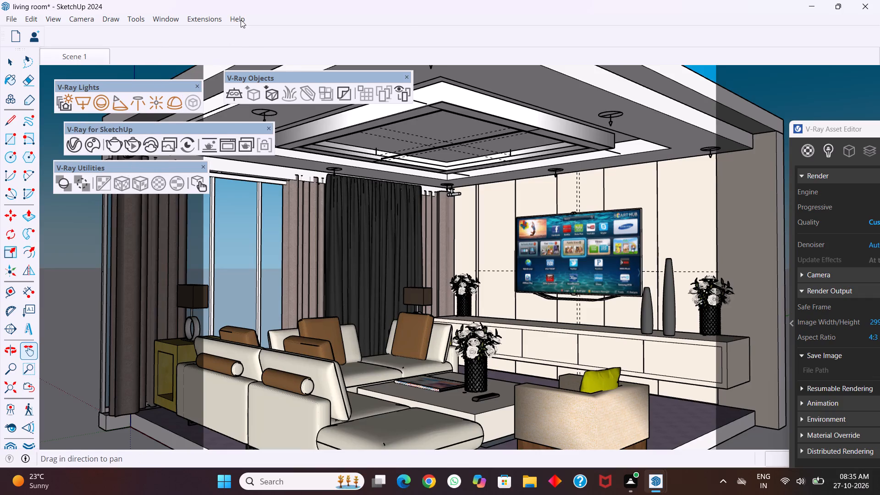
Open the first entry of the program's help.
click(241, 20)
click(275, 30)
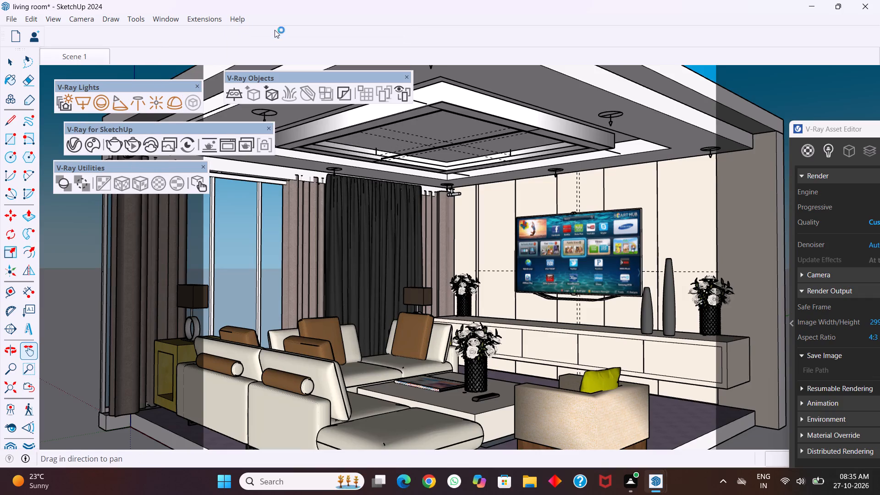
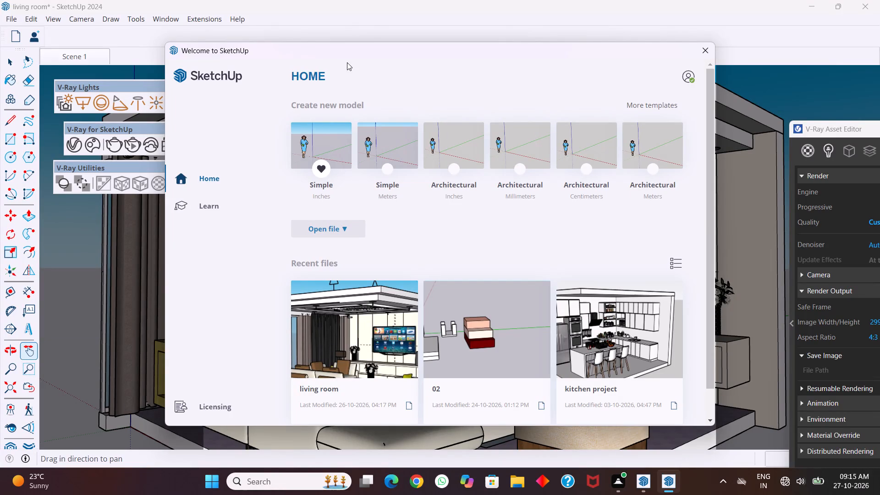
Start a new model from the Simple template in inches, saving the changes to the living room file.
click(338, 143)
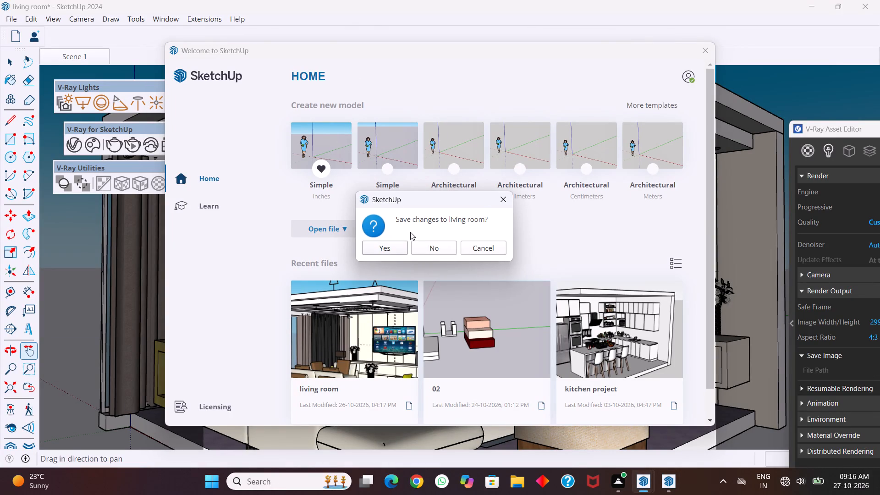
click(392, 249)
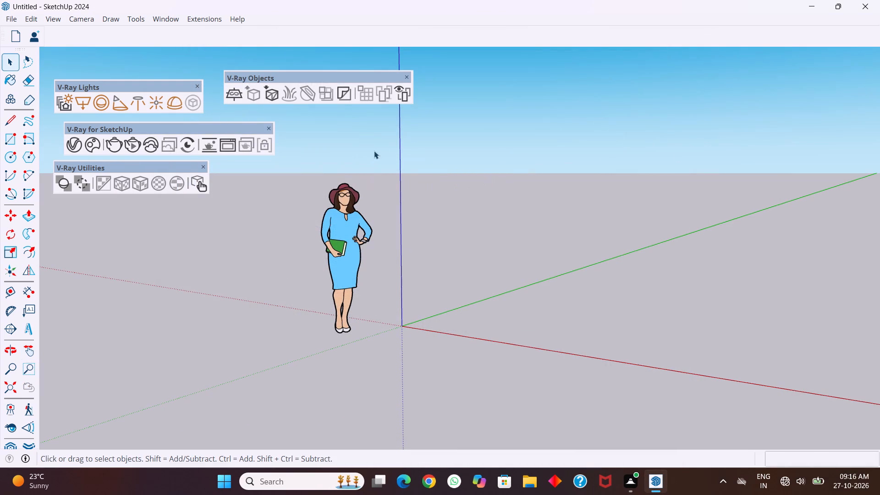
Close the floating V-Ray Objects, V-Ray for SketchUp, V-Ray Utilities and V-Ray Lights tool sets.
click(407, 75)
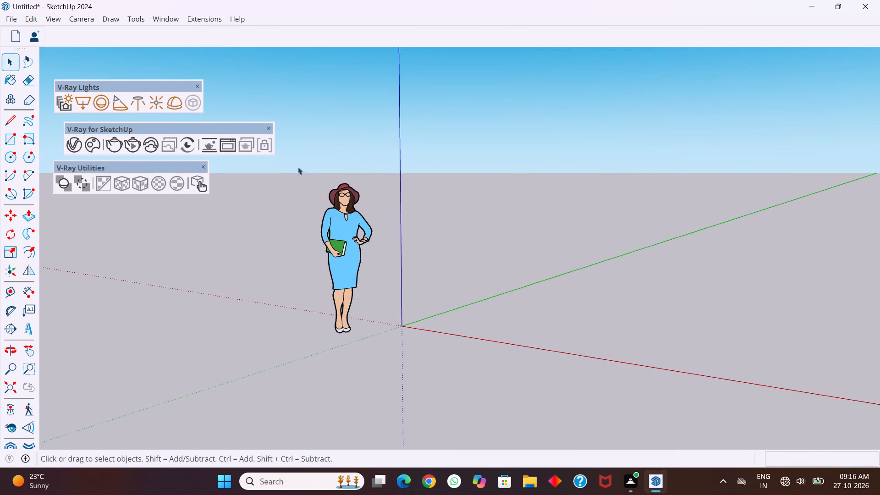
click(270, 127)
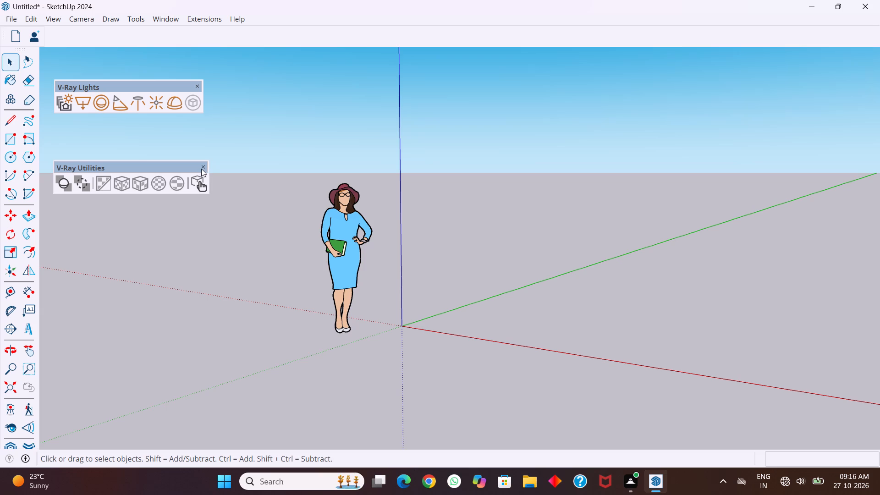
click(202, 167)
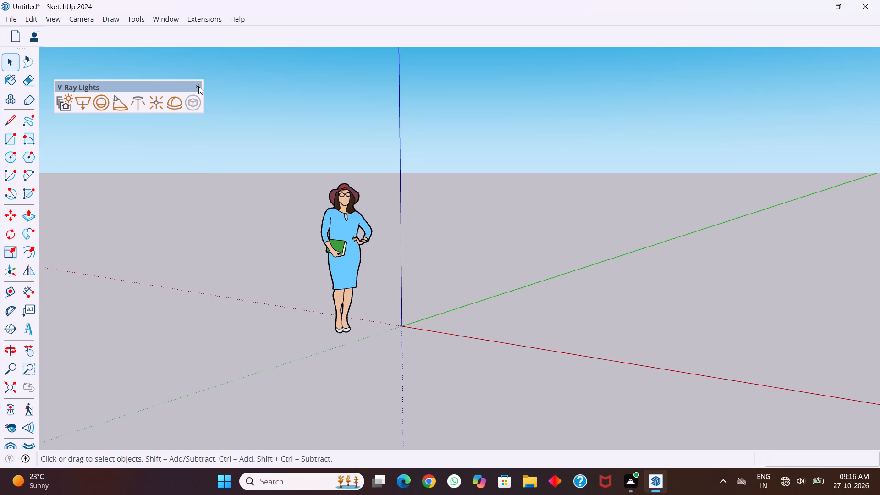
click(198, 86)
Delete the default human figure from the new model.
click(319, 231)
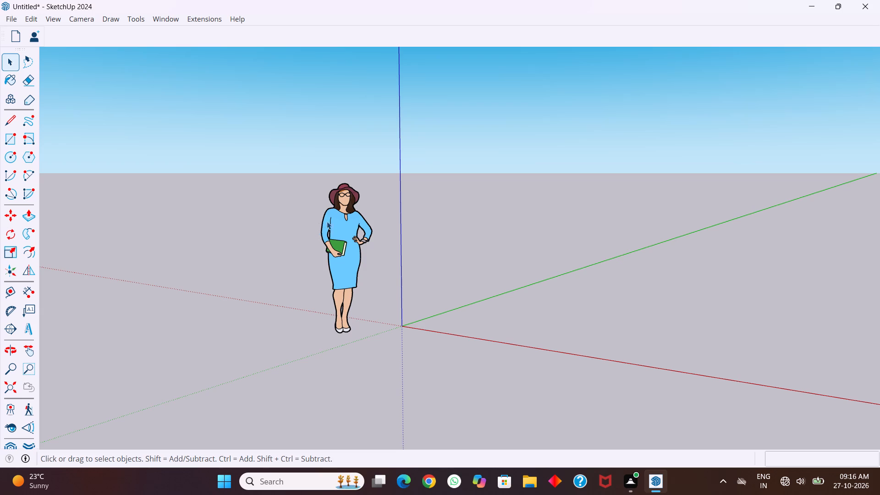
click(333, 225)
key(Delete)
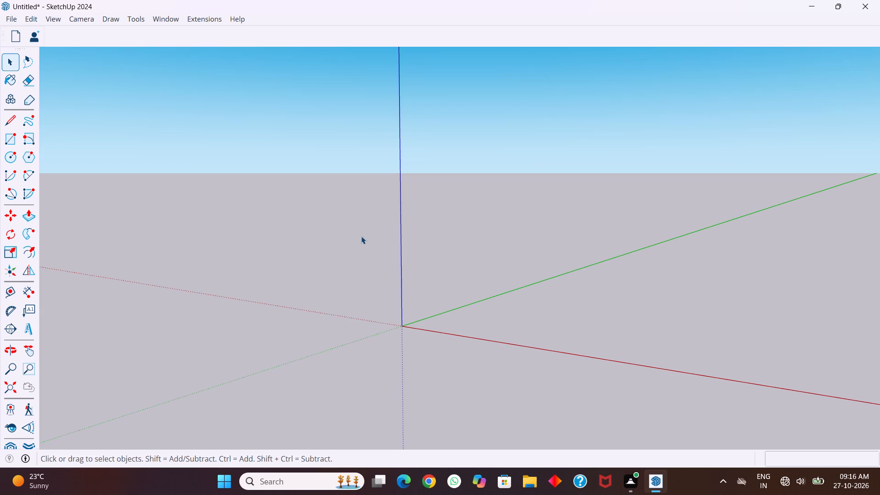
Draw a 7' by 9' rectangle on the ground plane, starting at the origin.
middle_click(440, 335)
middle_click(440, 335)
middle_drag(457, 343, 405, 348)
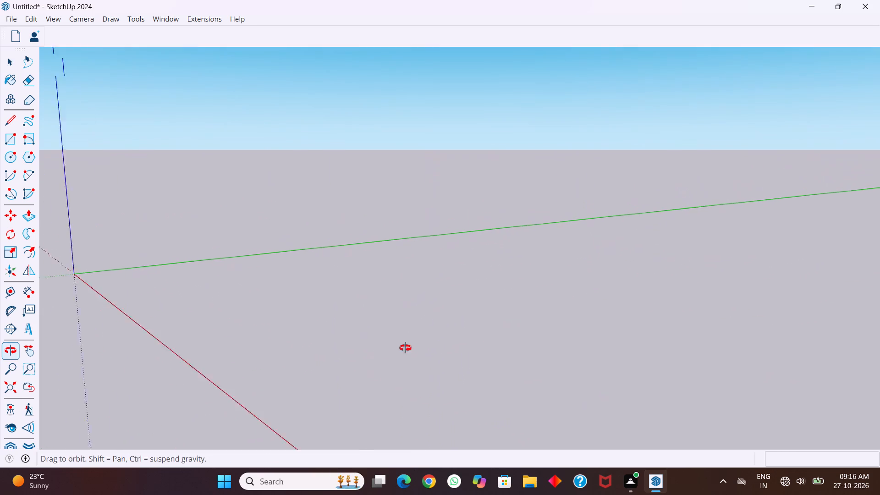
middle_drag(405, 348, 400, 348)
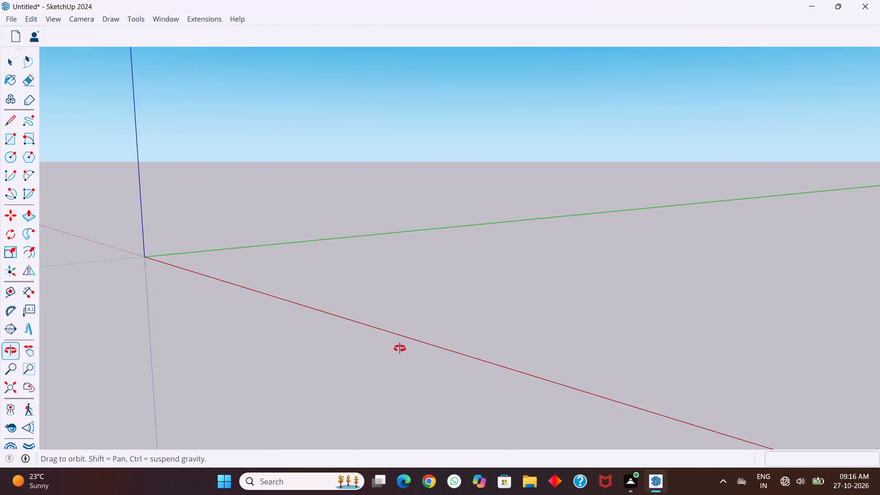
middle_drag(400, 348, 403, 363)
middle_drag(412, 363, 396, 376)
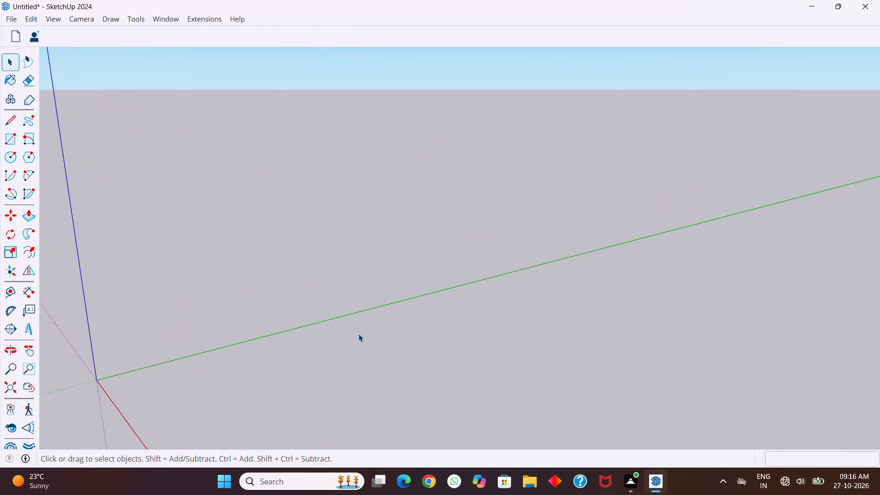
scroll(358, 333, down, 1)
shift+middle_drag(360, 331, 407, 233)
middle_drag(466, 309, 418, 347)
middle_drag(349, 303, 366, 281)
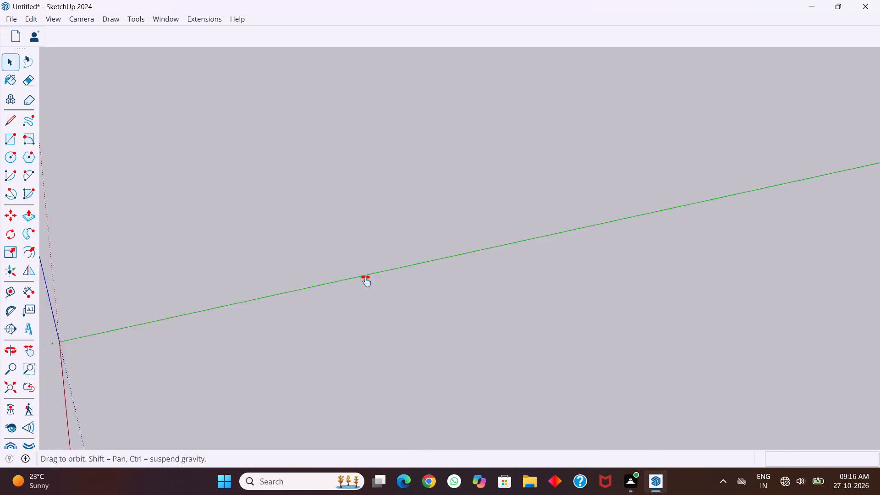
middle_drag(366, 281, 528, 154)
middle_drag(573, 248, 500, 265)
middle_drag(336, 252, 379, 242)
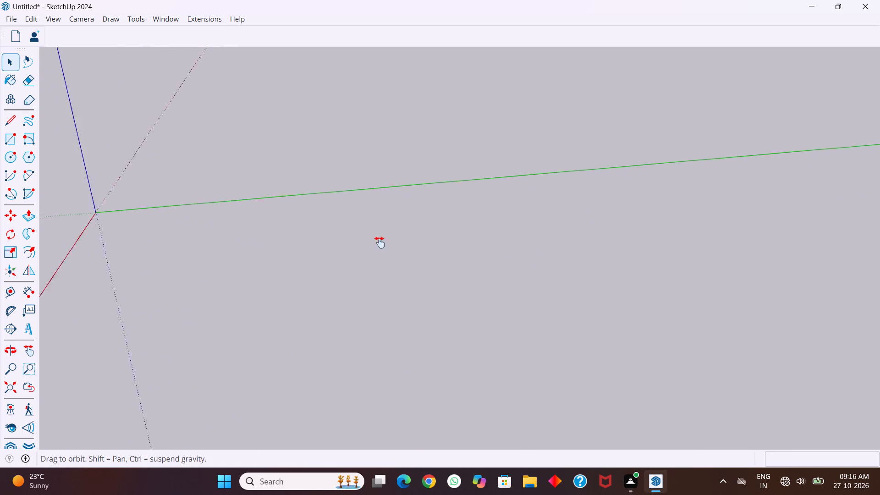
middle_drag(379, 242, 546, 200)
middle_drag(547, 253, 505, 256)
middle_drag(450, 226, 507, 227)
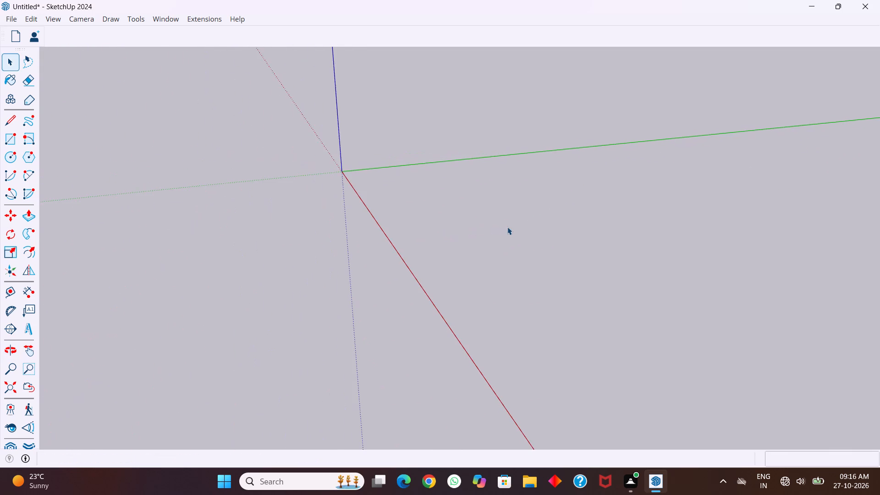
middle_drag(507, 227, 486, 230)
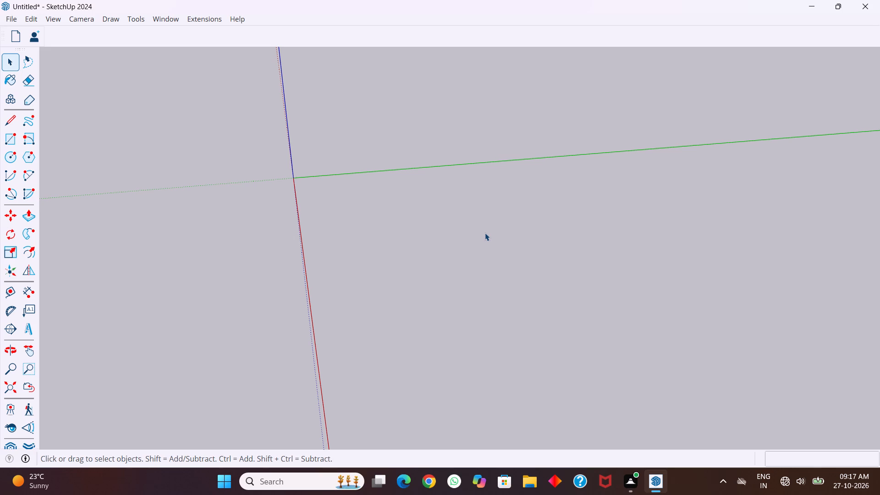
key(r)
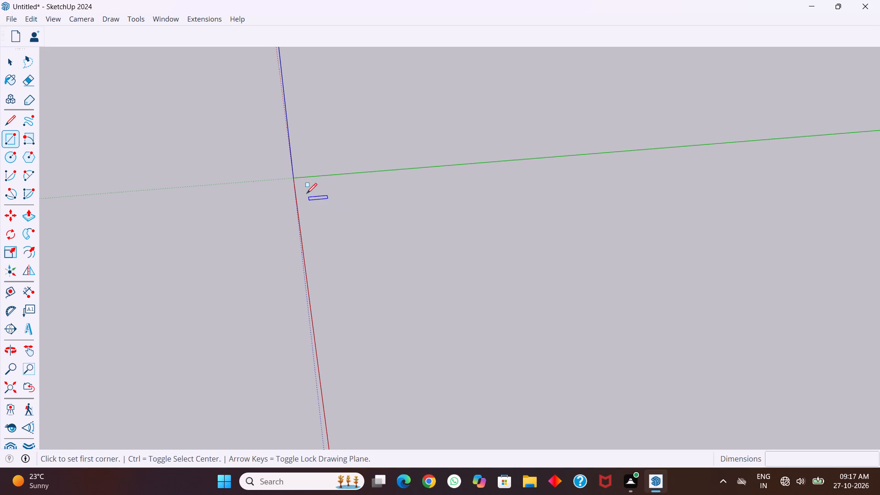
click(300, 180)
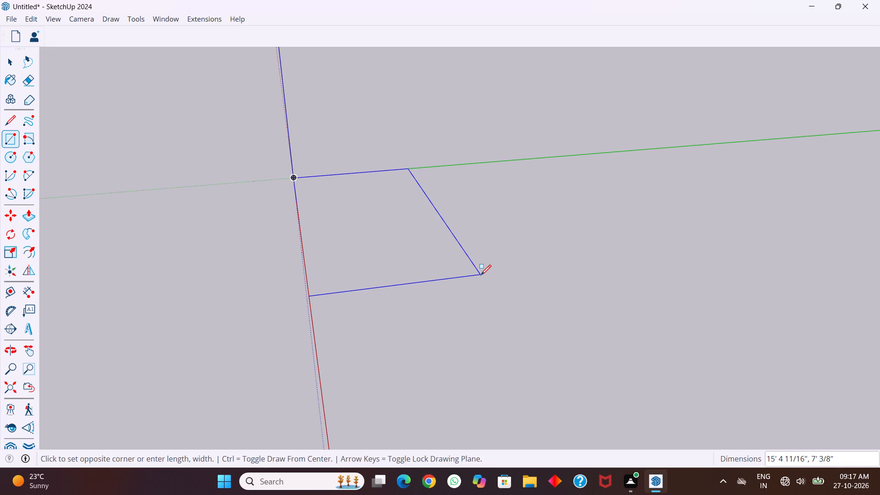
text(7')
text(,9')
key(Return)
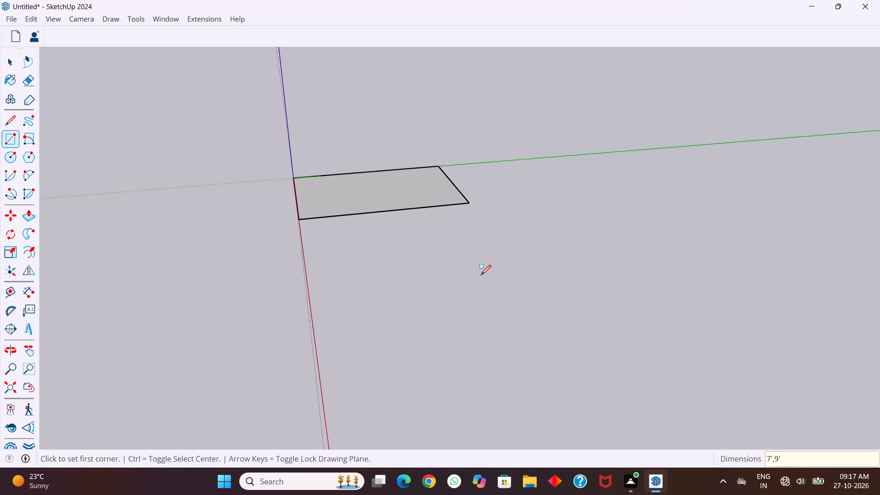
Push/Pull the rectangle upward by 6 inches to form a slab.
middle_drag(334, 279, 340, 278)
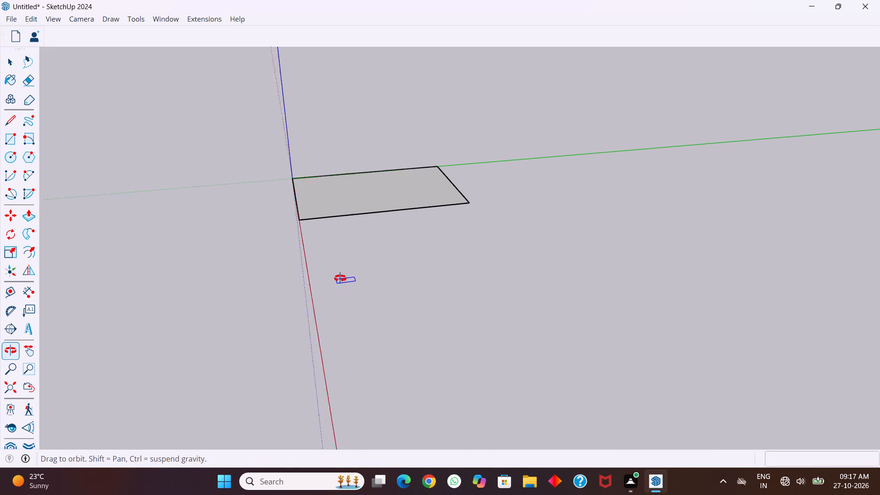
middle_drag(340, 278, 523, 279)
middle_drag(383, 271, 505, 286)
middle_drag(425, 266, 442, 359)
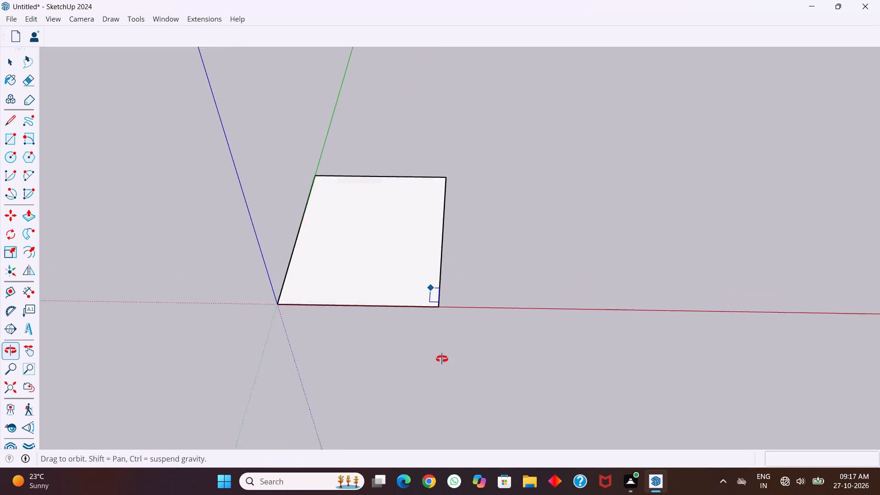
middle_drag(442, 359, 440, 368)
middle_drag(409, 267, 403, 342)
scroll(385, 240, up, 3)
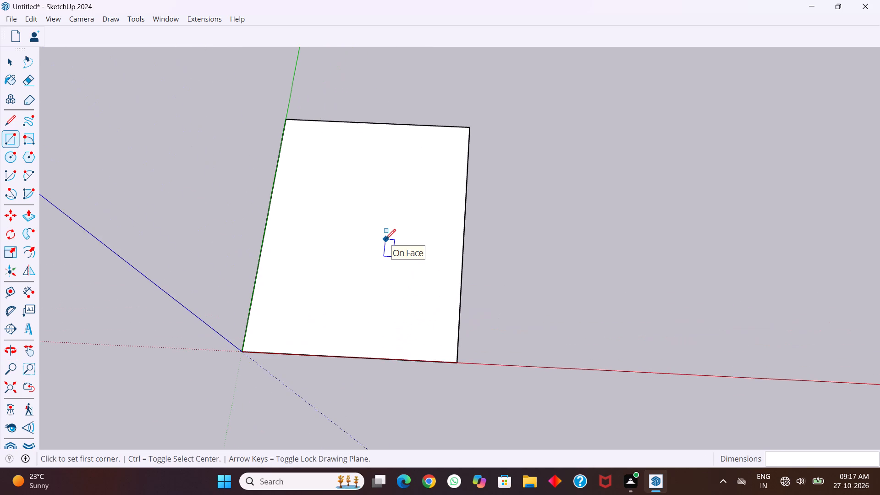
scroll(385, 239, down, 3)
key(p)
click(377, 243)
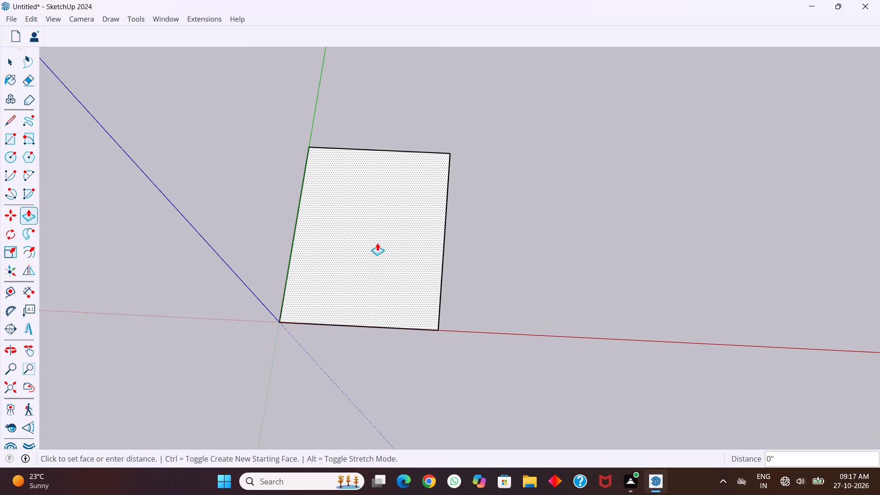
key(6)
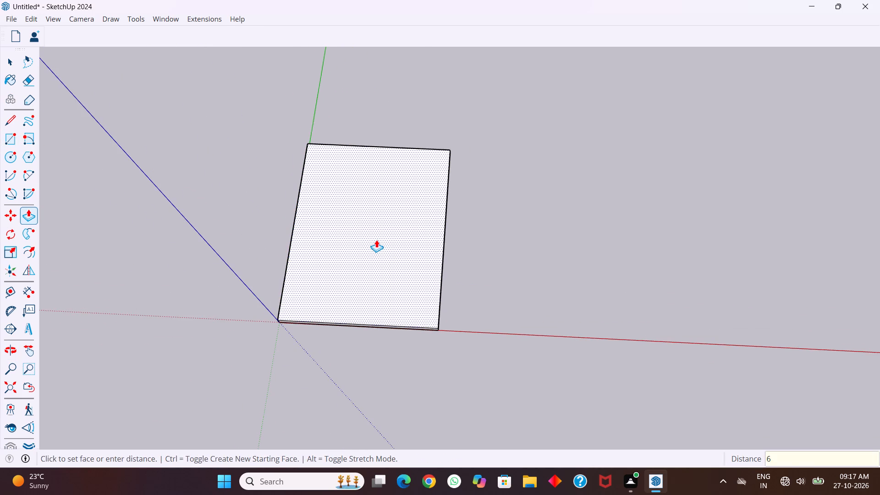
key(Return)
Select all the faces and edges of the slab and make them a group.
key(space)
triple_click(376, 240)
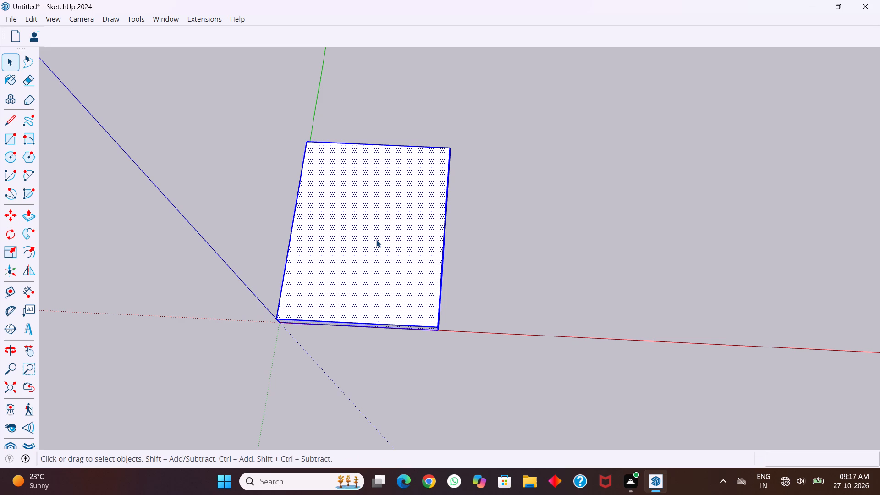
double_click(376, 240)
triple_click(376, 240)
triple_click(376, 240)
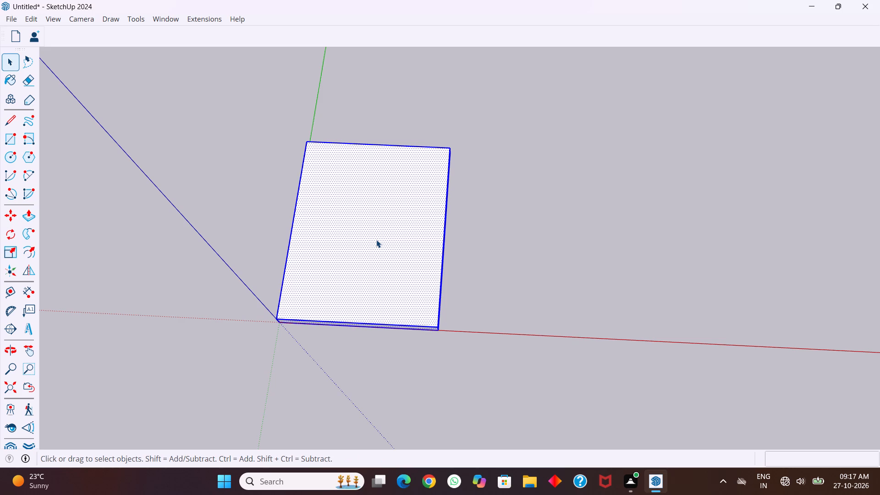
triple_click(376, 240)
triple_click(376, 240)
triple_click(376, 240)
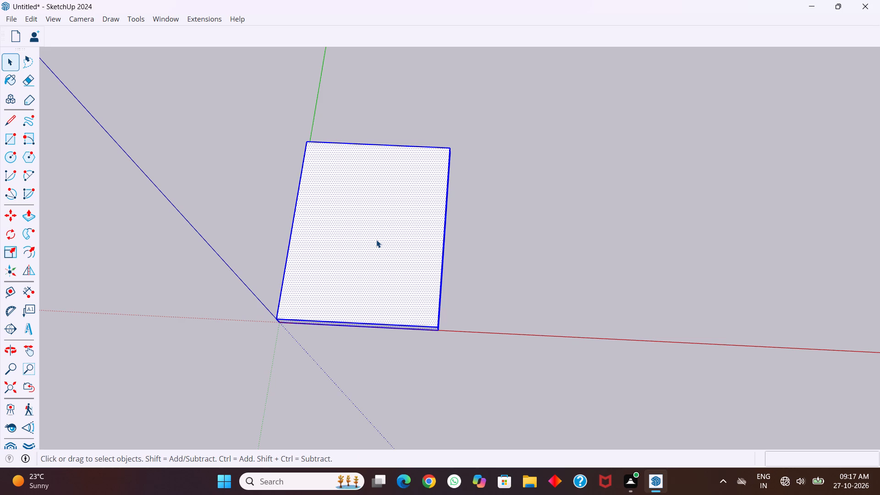
click(376, 240)
right_click(376, 240)
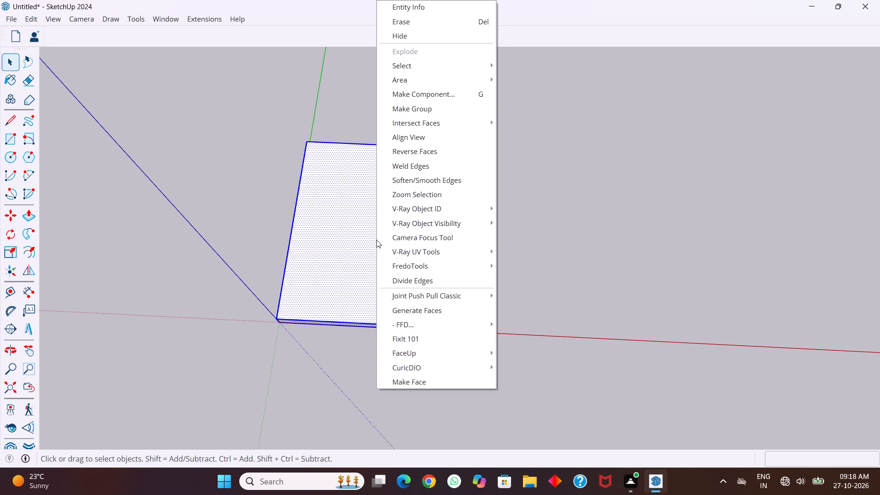
click(424, 113)
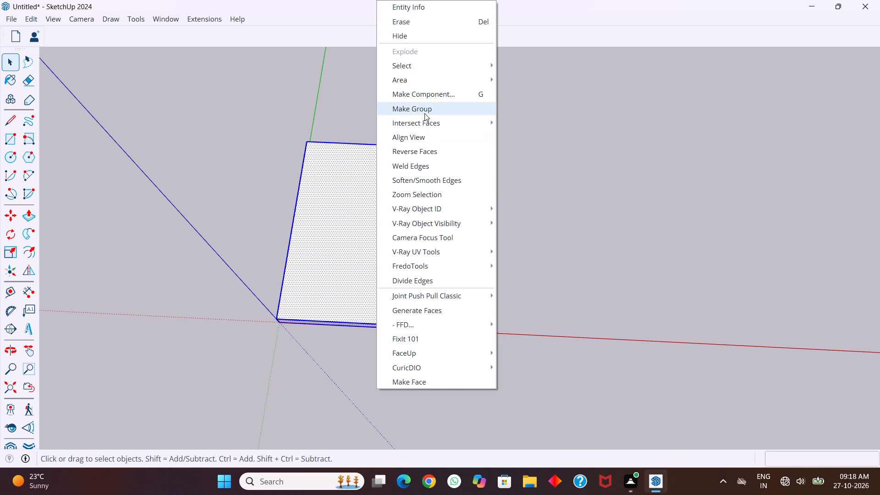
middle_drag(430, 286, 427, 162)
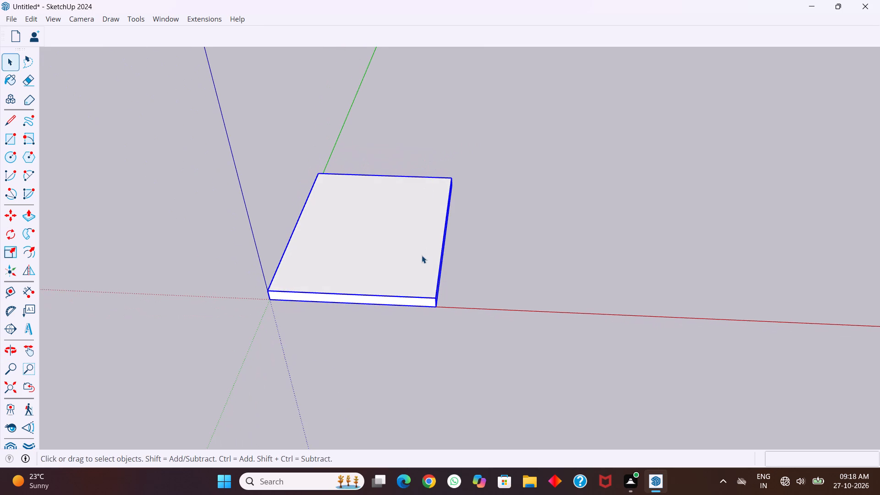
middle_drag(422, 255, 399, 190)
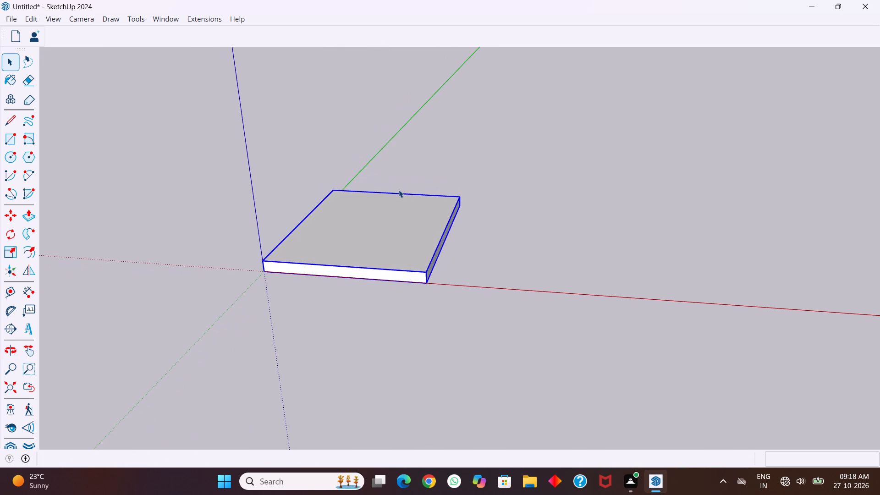
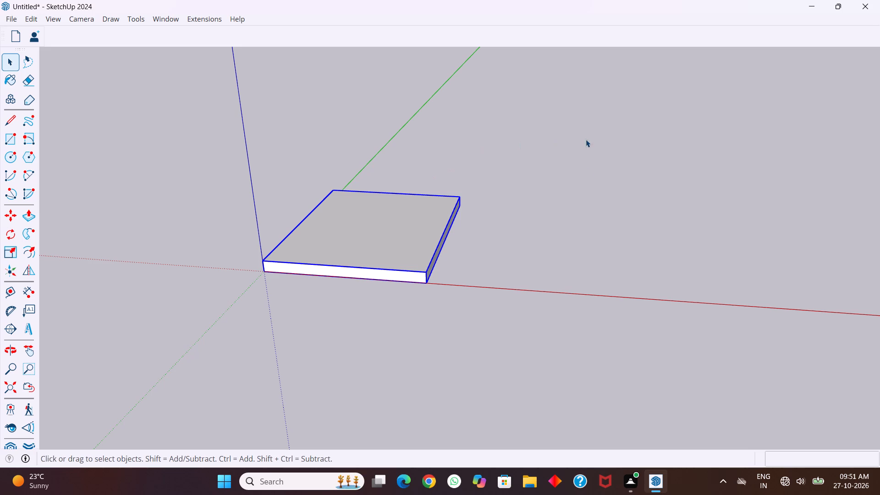
Clear the selection and inspect the grouped slab's top face and front edge up close from a higher angle.
click(491, 261)
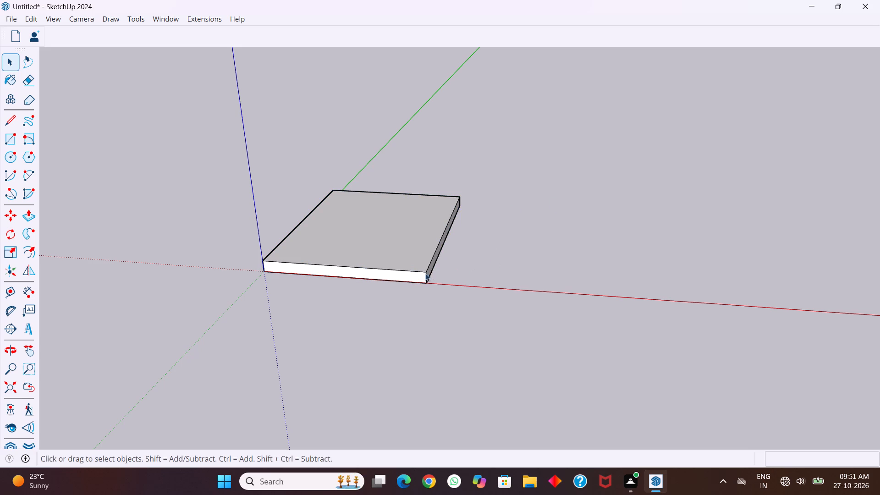
middle_drag(419, 287, 486, 269)
middle_drag(382, 302, 385, 351)
scroll(351, 246, up, 2)
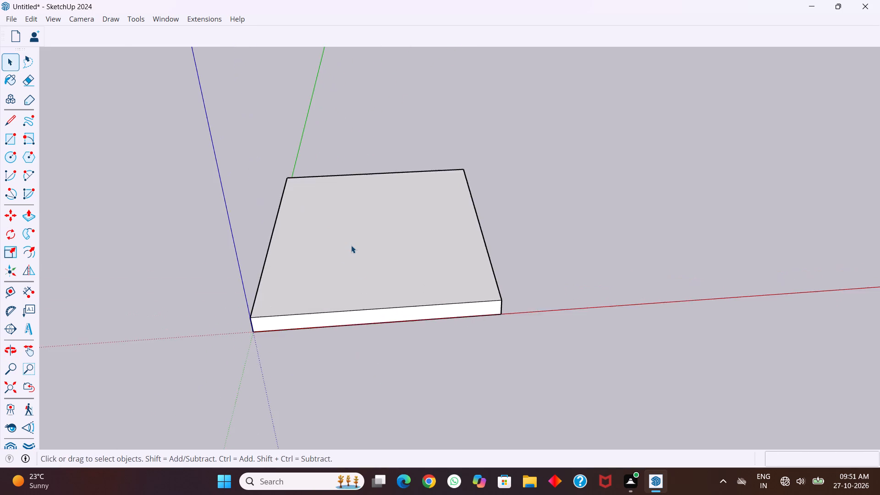
scroll(351, 245, up, 4)
middle_drag(424, 322, 388, 368)
middle_drag(385, 366, 379, 364)
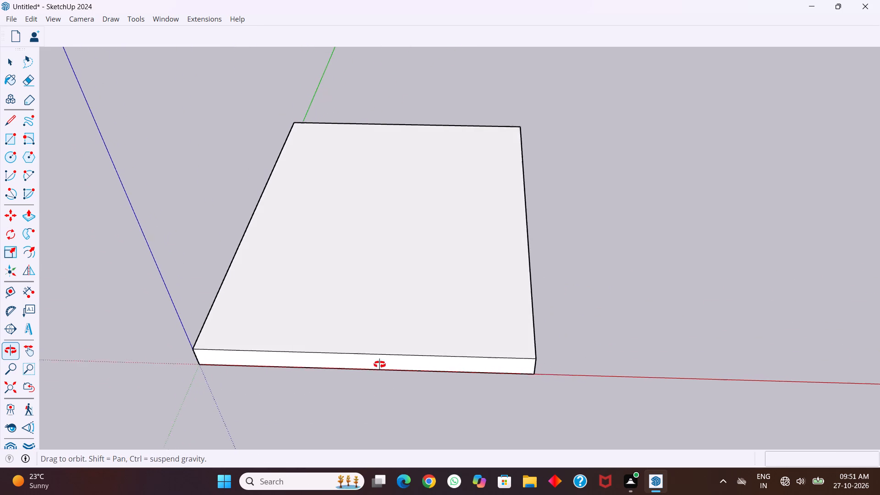
middle_drag(379, 364, 376, 363)
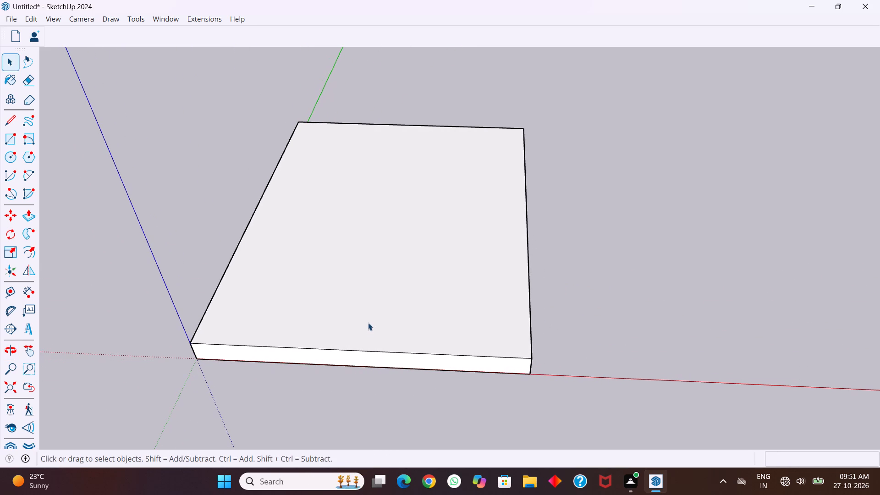
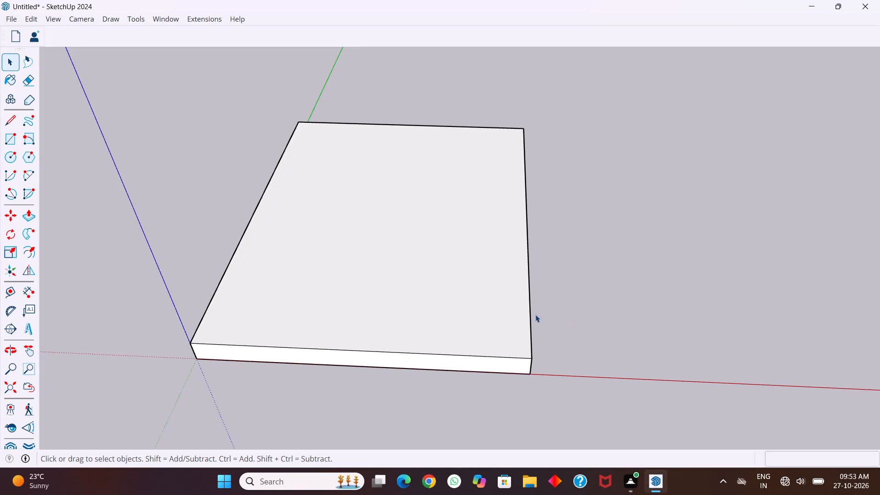
Select the grouped slab and examine its underside and front edge from below, returning to a view from above.
click(474, 337)
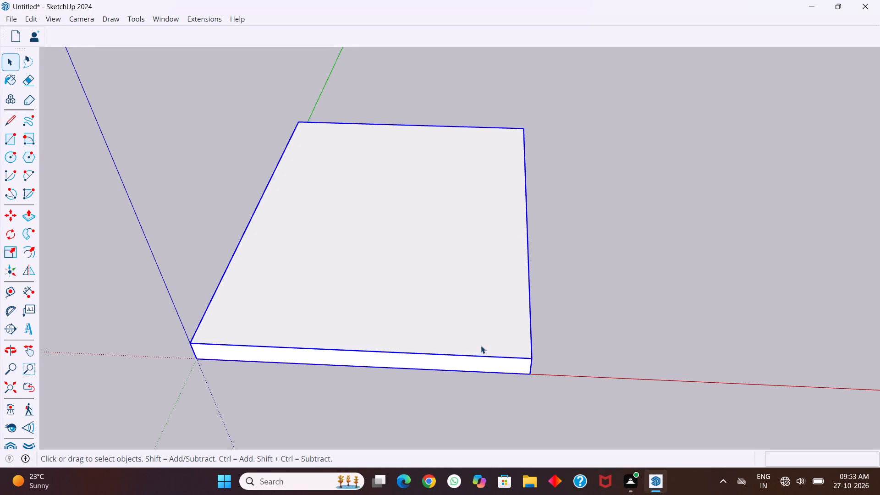
middle_drag(481, 343, 456, 280)
middle_drag(474, 358, 471, 290)
middle_drag(470, 276, 470, 267)
middle_drag(459, 374, 457, 295)
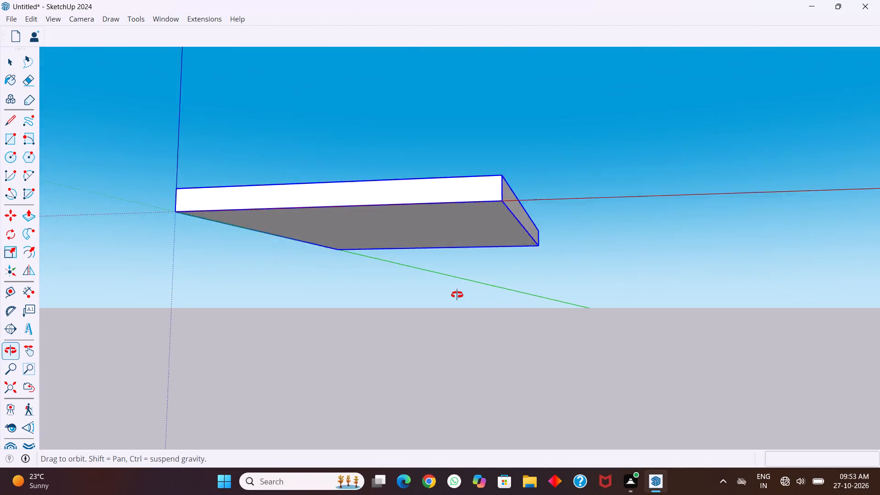
middle_drag(457, 295, 491, 263)
scroll(466, 267, up, 1)
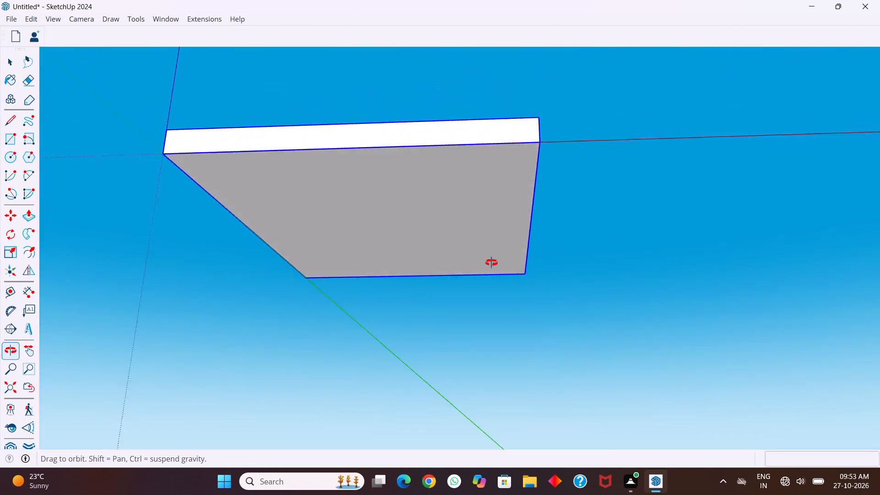
middle_drag(491, 263, 491, 266)
middle_drag(420, 198, 435, 291)
middle_drag(422, 219, 438, 315)
middle_drag(449, 257, 415, 322)
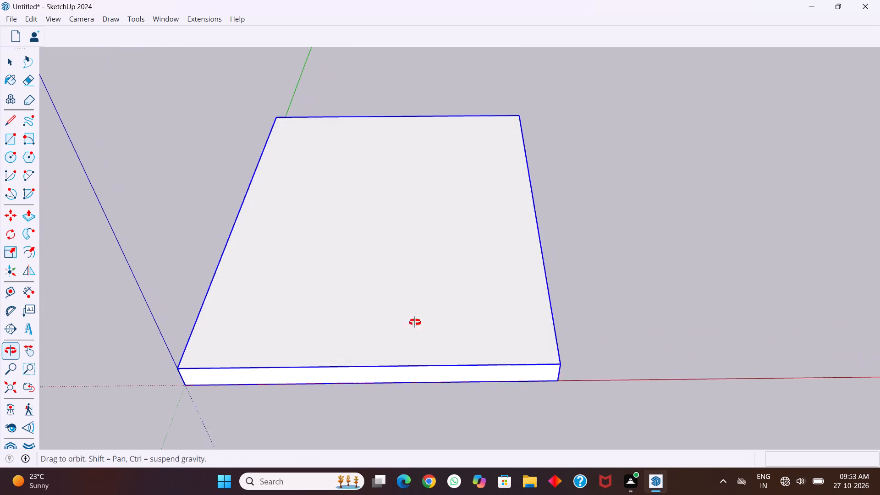
middle_drag(415, 322, 401, 325)
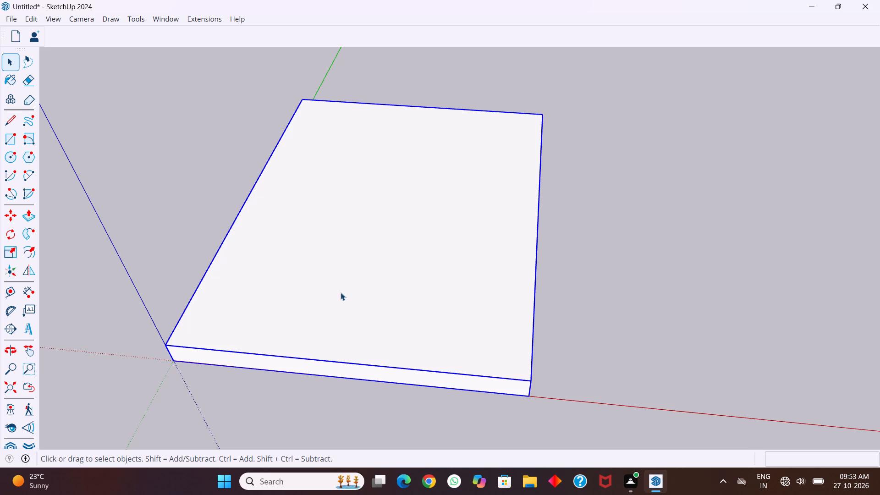
Examine the slab's top face from nearly overhead and from an oblique angle, and clear the selection.
middle_drag(363, 187, 377, 264)
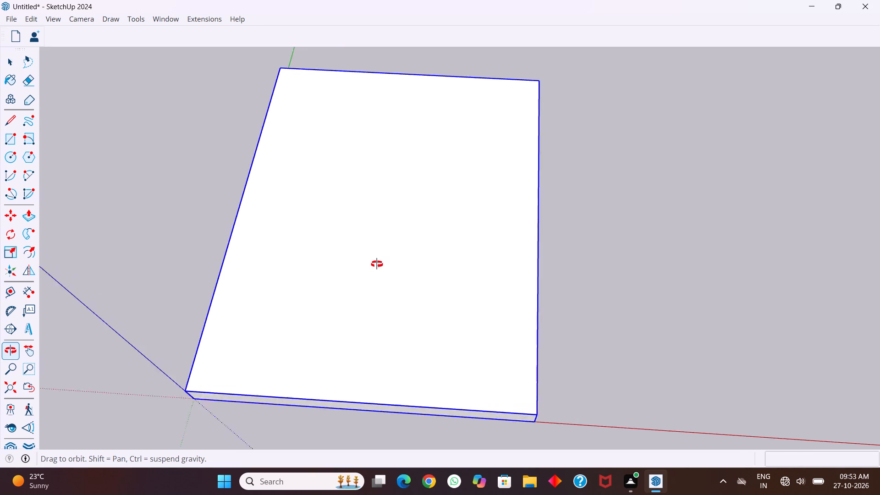
middle_drag(377, 264, 397, 334)
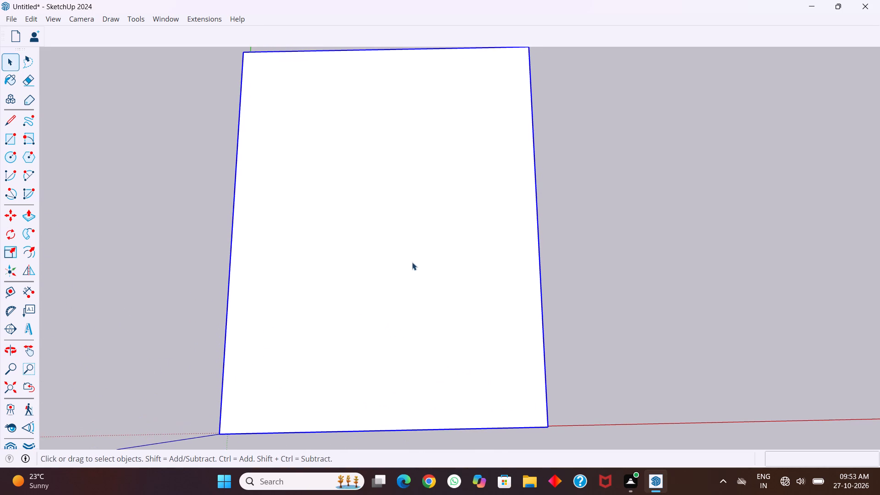
shift+middle_drag(417, 199, 447, 226)
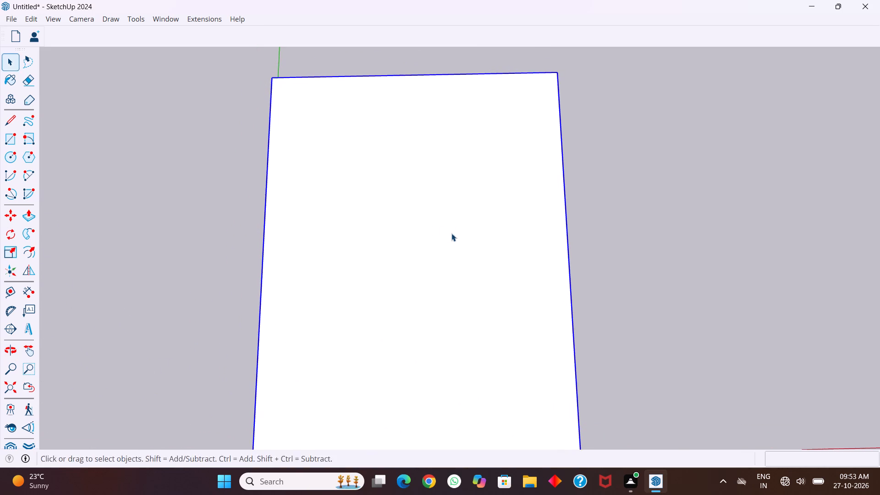
middle_drag(451, 233, 427, 142)
middle_drag(451, 237, 432, 158)
middle_click(431, 152)
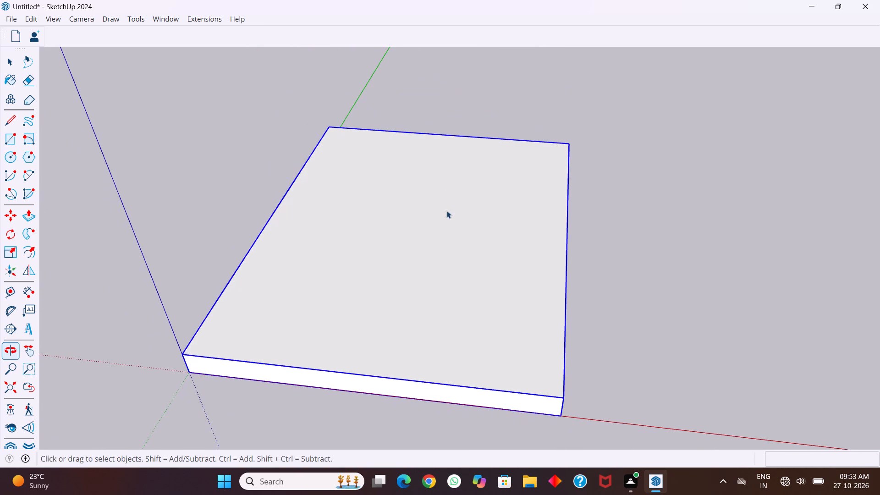
middle_drag(442, 221, 438, 203)
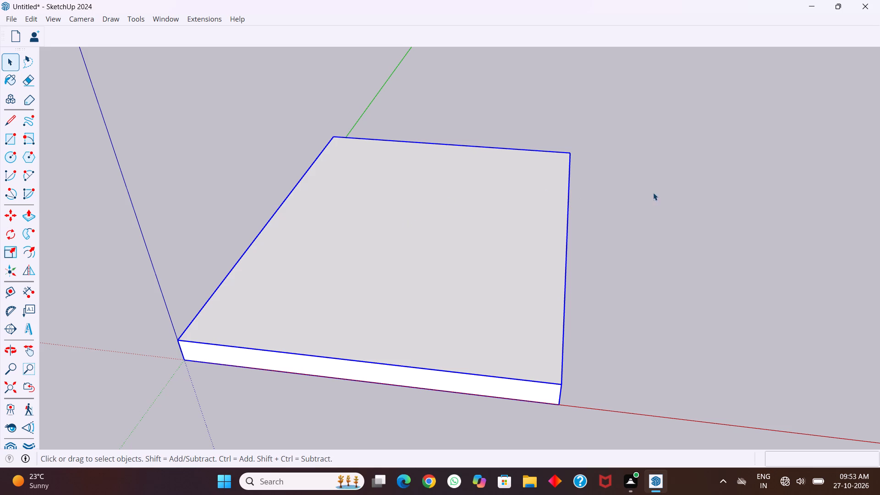
click(648, 213)
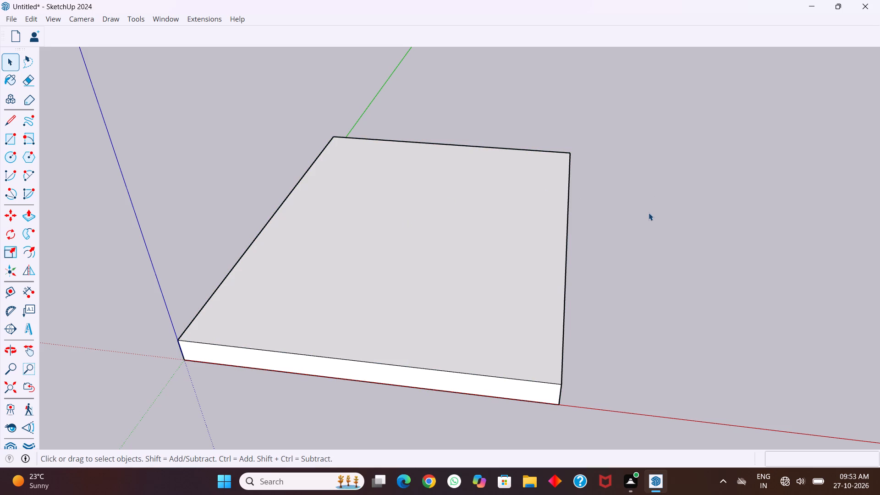
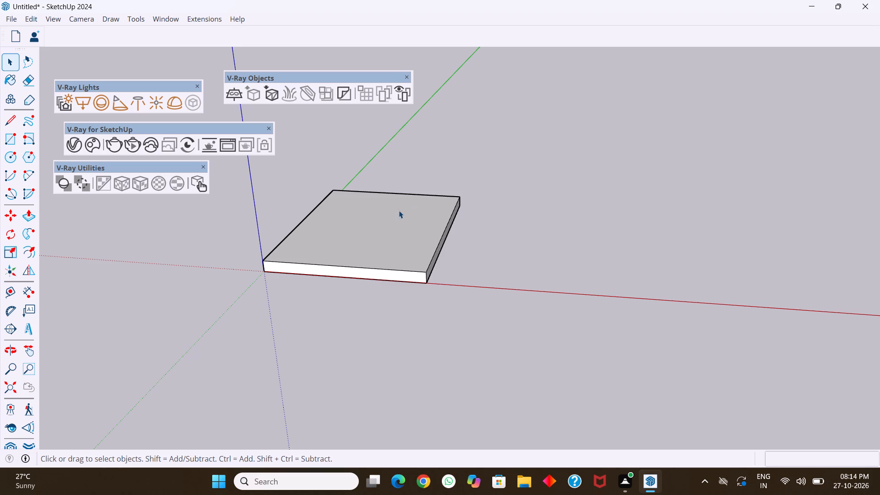
Place guides along the slab's 7' bottom edge opposite the red axis and 9" outward from that edge.
middle_drag(360, 241, 417, 232)
scroll(391, 236, up, 5)
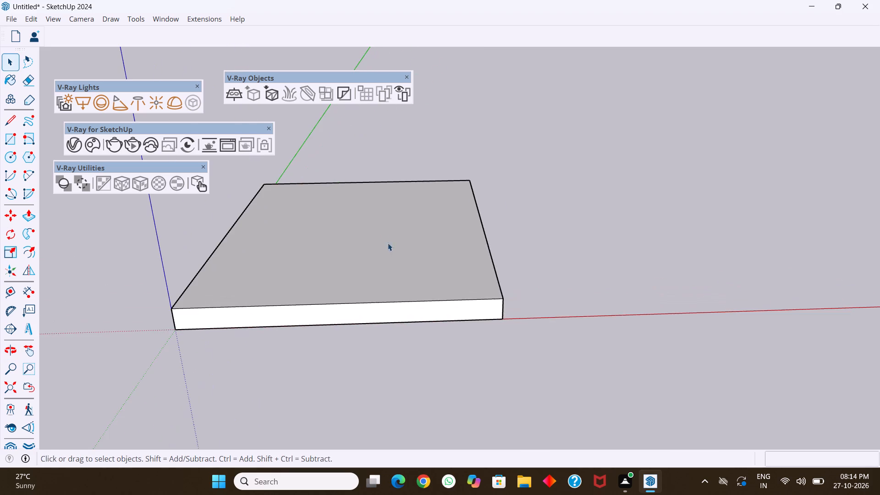
middle_drag(387, 243, 399, 239)
middle_drag(427, 245, 312, 268)
middle_drag(531, 267, 317, 299)
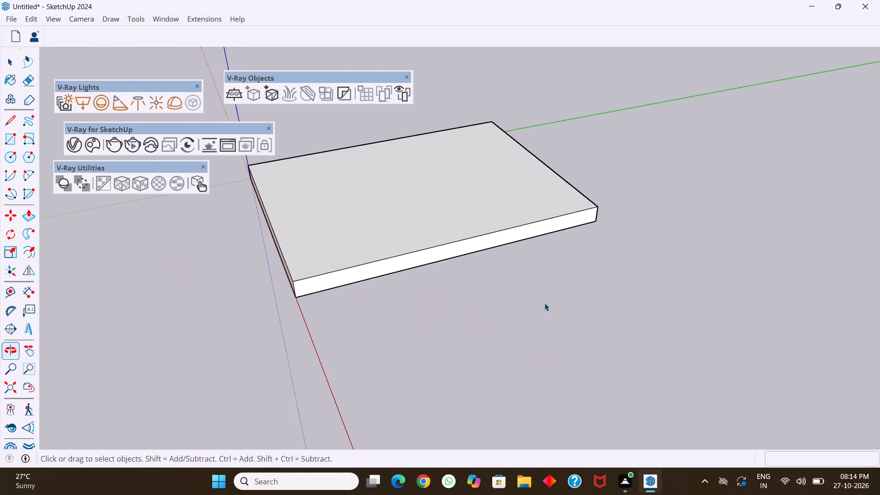
middle_drag(559, 299, 398, 300)
middle_drag(462, 228, 352, 229)
scroll(576, 239, up, 3)
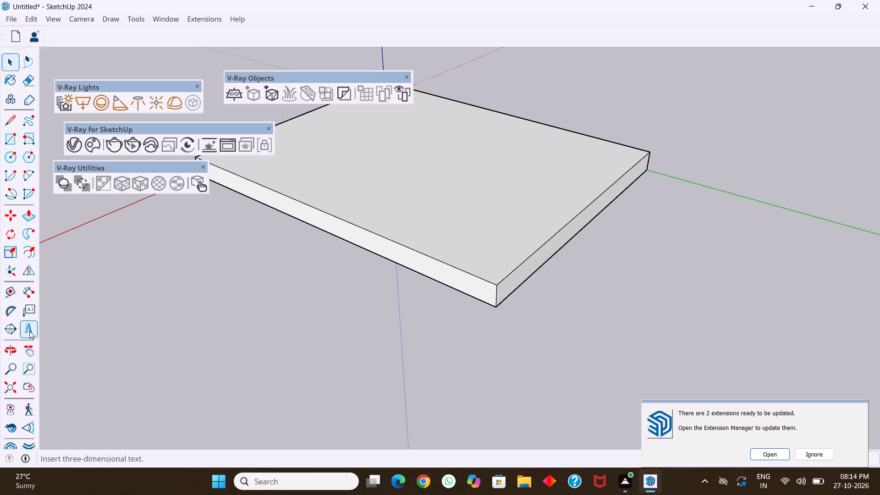
click(10, 291)
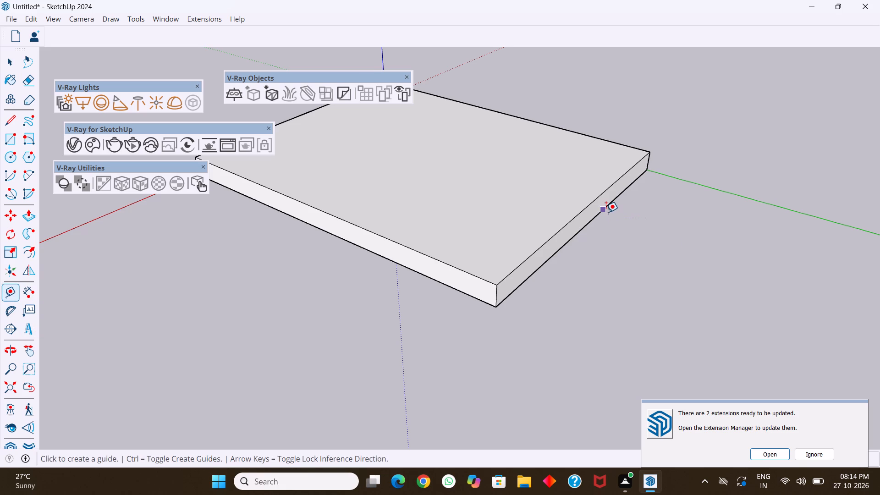
click(606, 212)
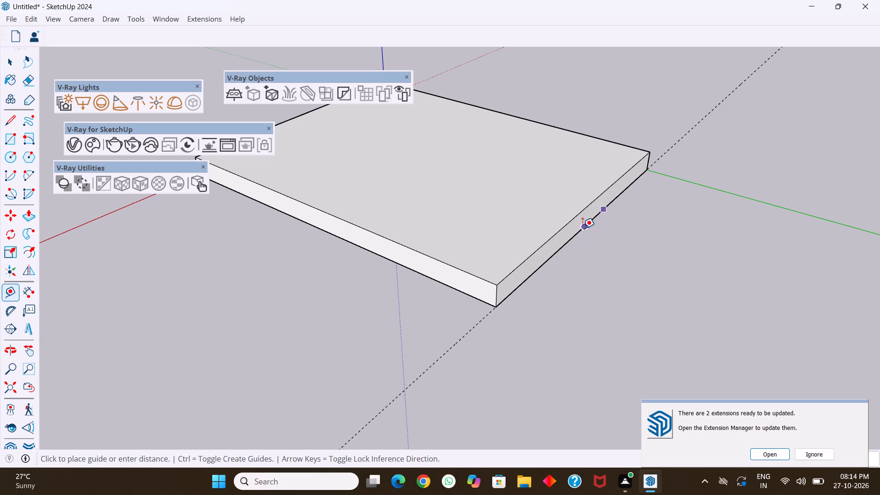
click(572, 239)
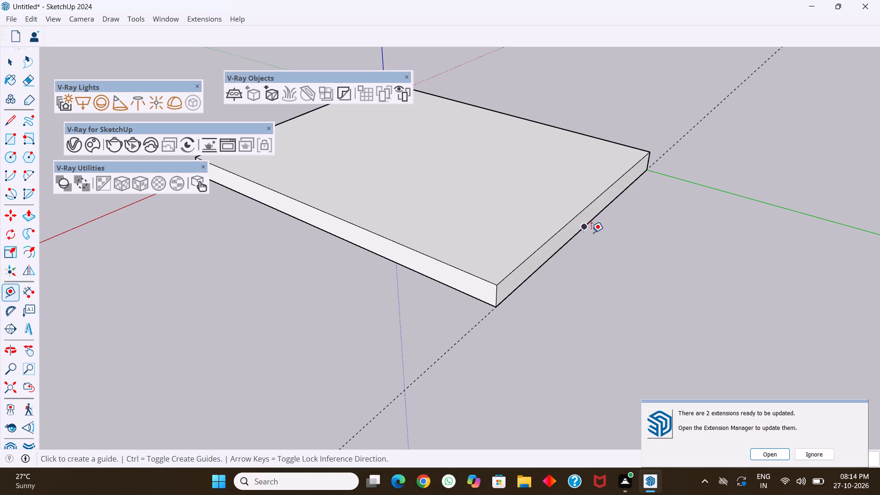
click(596, 221)
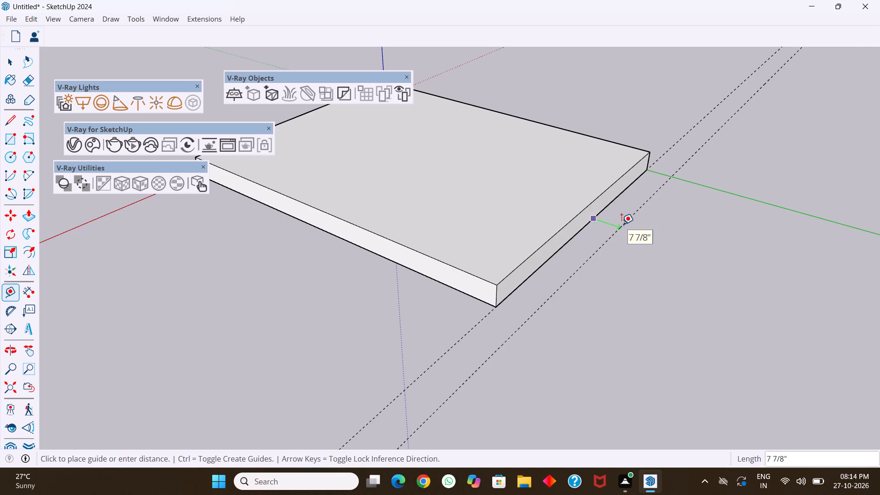
key(9)
key(Return)
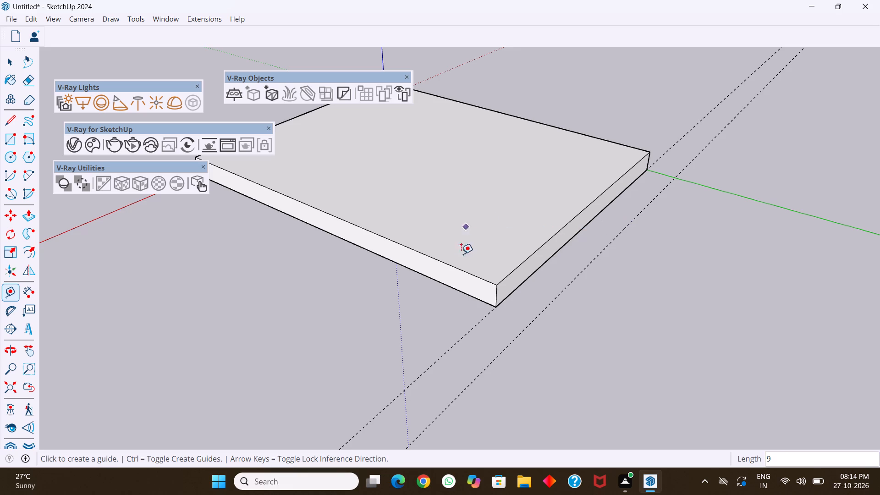
Place guides along the slab's 9' bottom edge opposite the green axis and 9" outward from that edge.
click(451, 284)
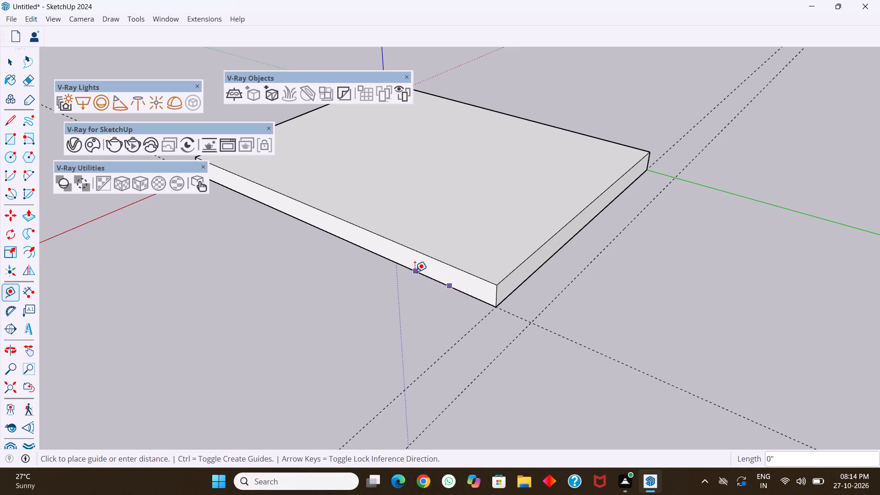
click(415, 271)
click(418, 272)
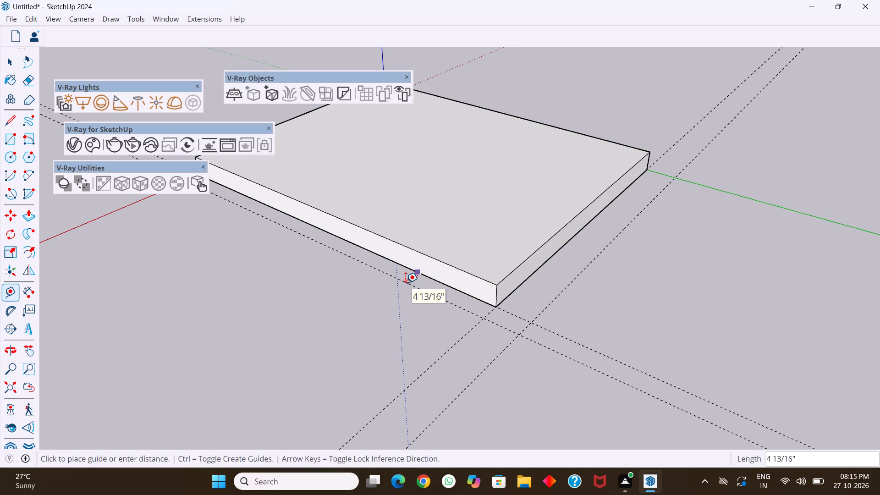
key(9)
key(Return)
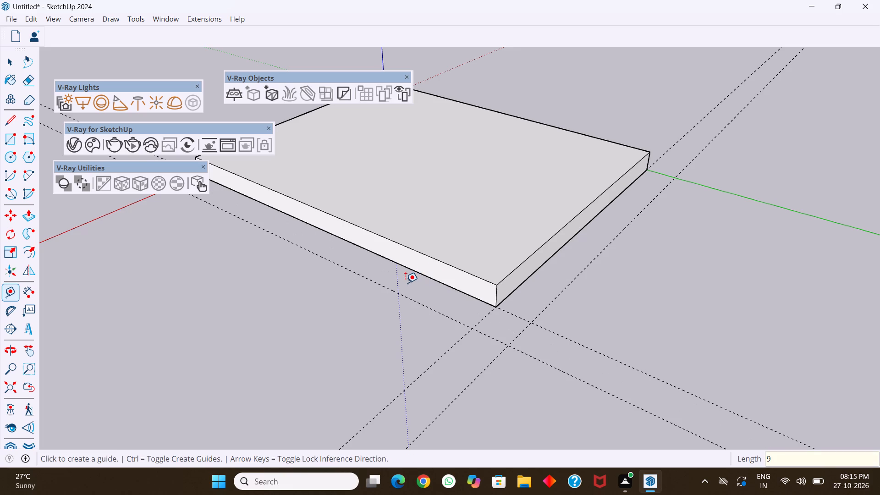
Place guides along the slab's 9' bottom edge on the green axis and 9" outward from that edge.
middle_drag(542, 279, 379, 320)
middle_drag(520, 306, 357, 279)
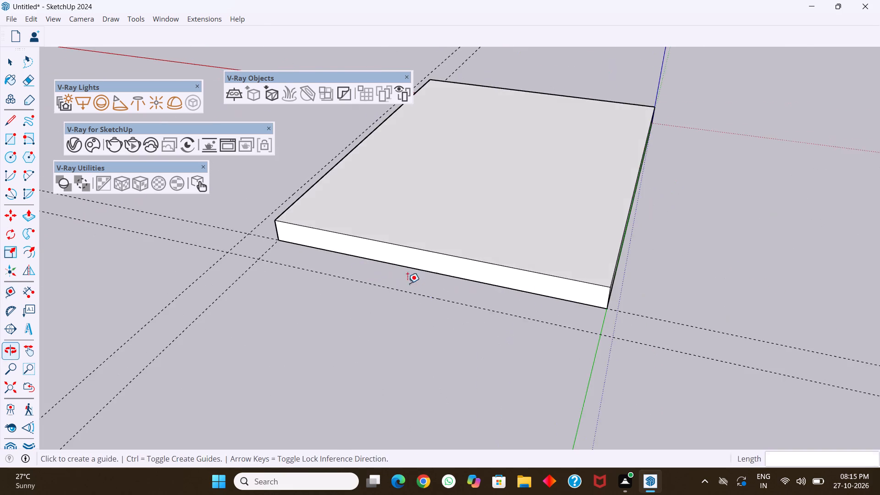
middle_drag(579, 291, 474, 291)
scroll(469, 289, up, 1)
scroll(655, 254, up, 8)
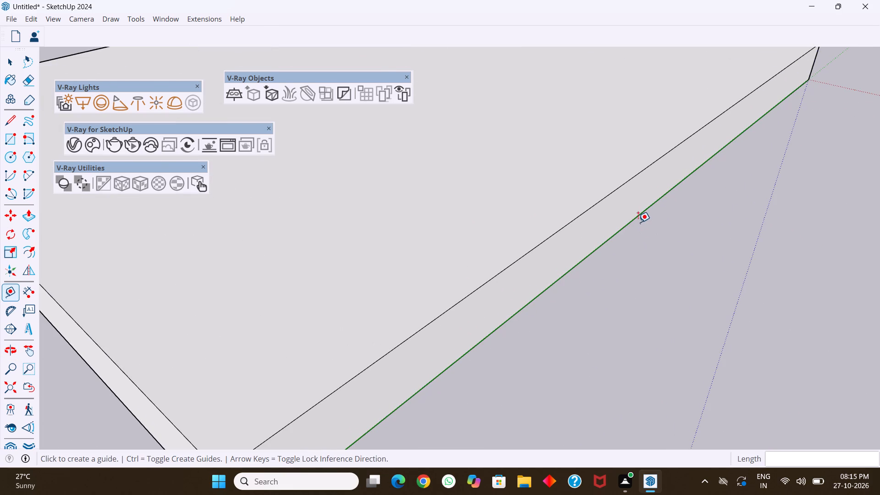
click(638, 220)
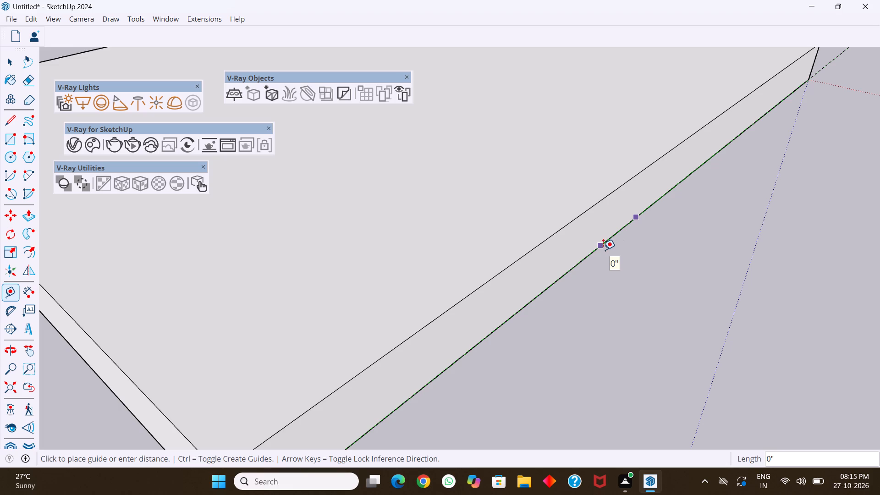
click(603, 250)
click(601, 248)
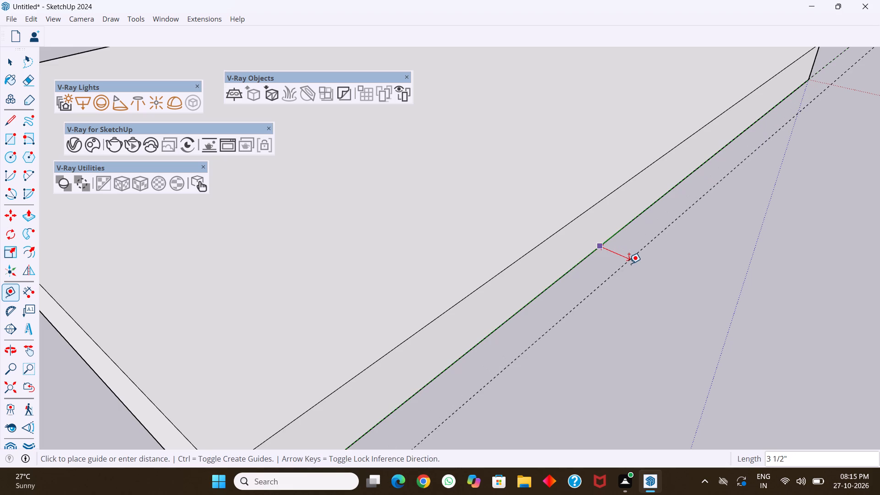
key(9)
key(Return)
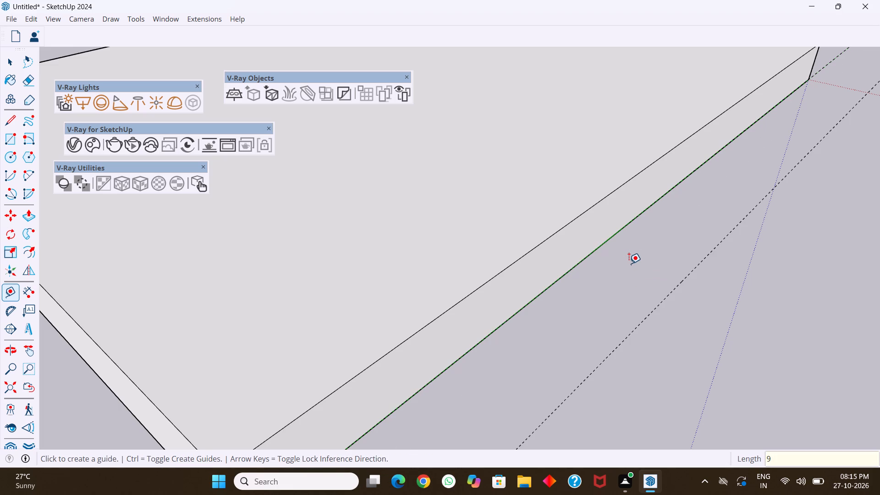
Place a guide directly along the slab's 7' bottom edge on the red axis.
scroll(644, 263, down, 5)
scroll(684, 238, down, 3)
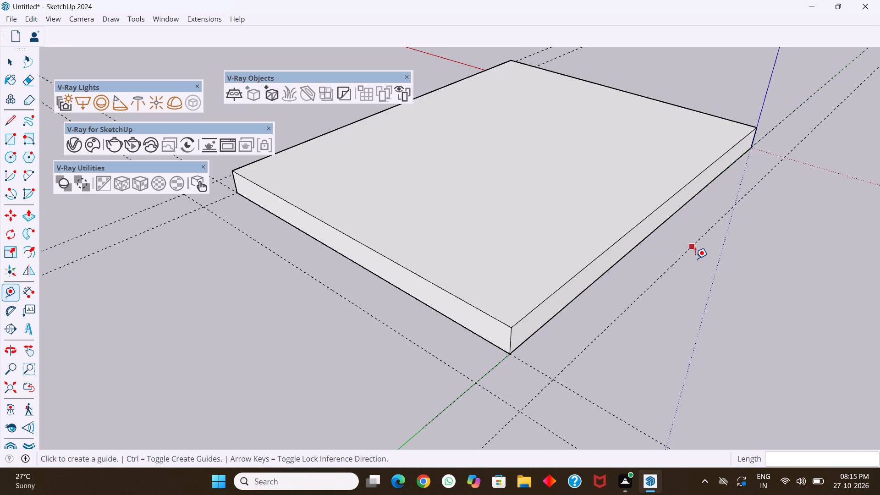
middle_drag(718, 250, 713, 250)
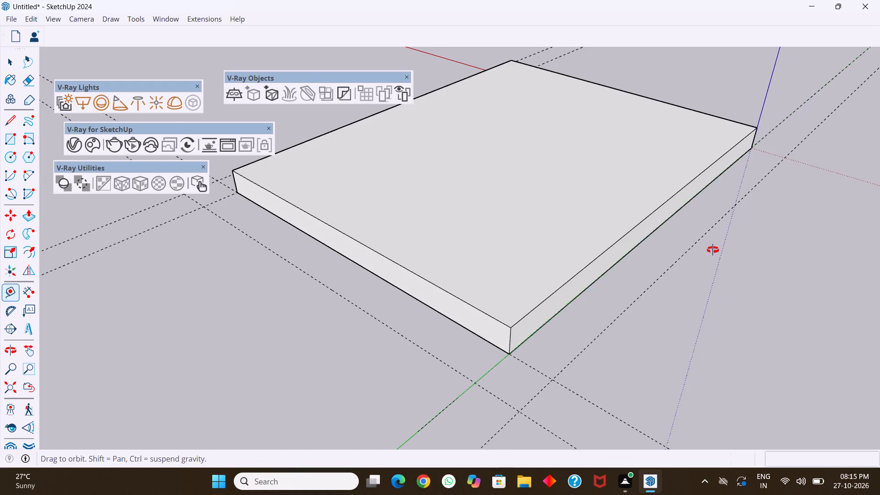
middle_drag(713, 250, 544, 261)
middle_drag(738, 289, 552, 286)
scroll(521, 295, down, 3)
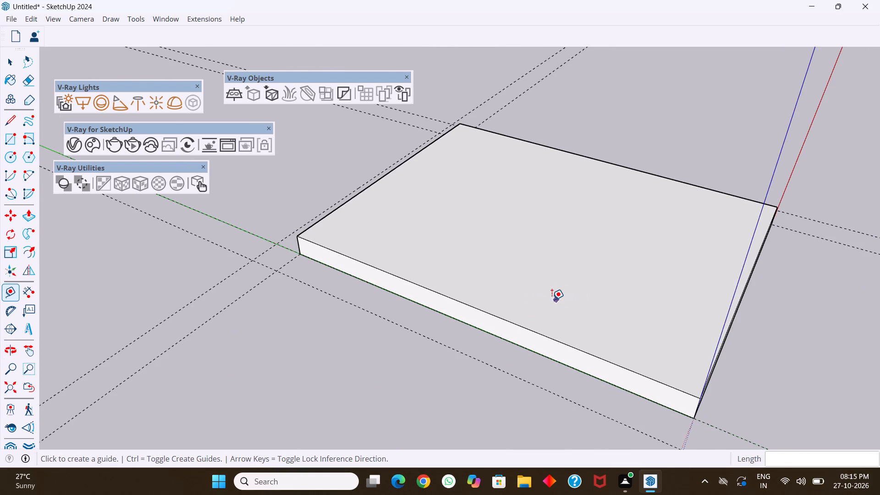
scroll(551, 300, down, 4)
middle_drag(645, 359, 556, 344)
scroll(654, 352, up, 3)
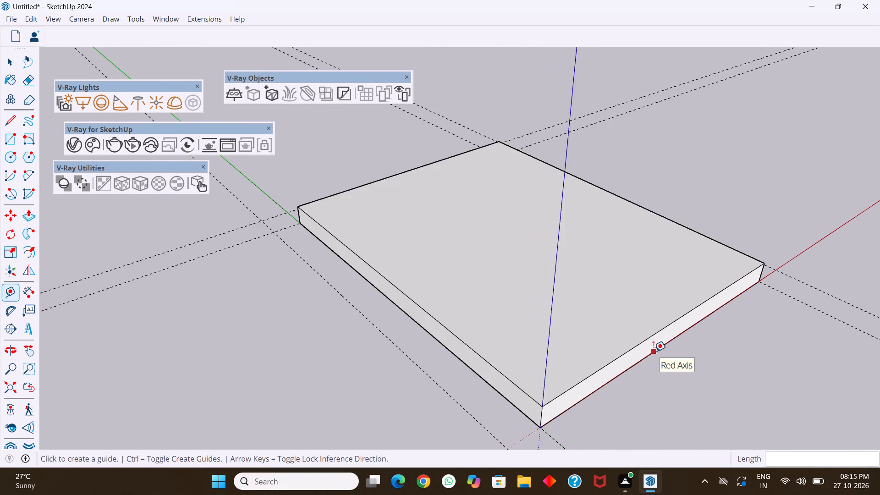
scroll(654, 352, up, 2)
click(654, 352)
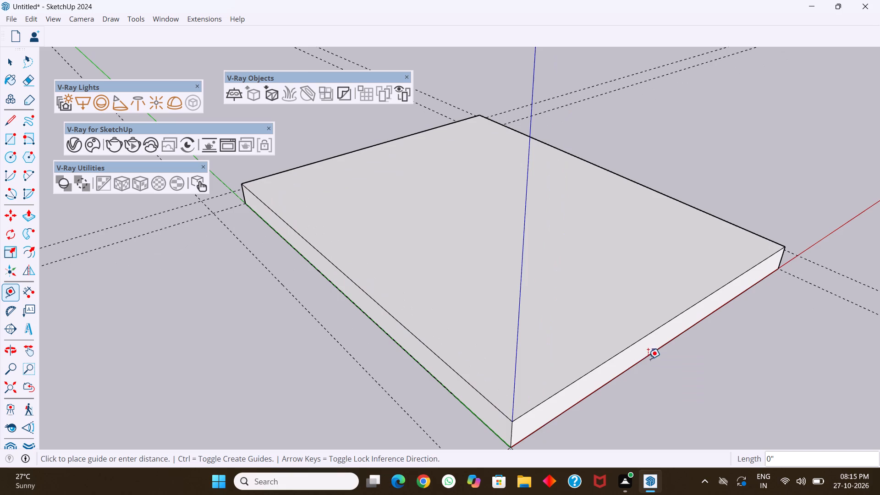
click(630, 373)
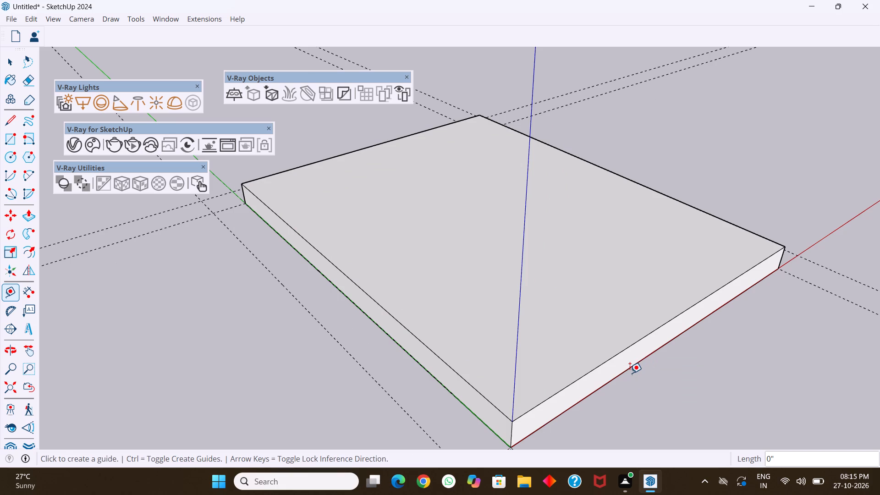
Draw a 9' 9" by 9" rectangle beside the green-axis edge, from the outer guide intersection to the slab's origin corner.
scroll(704, 355, down, 4)
middle_drag(698, 393, 731, 383)
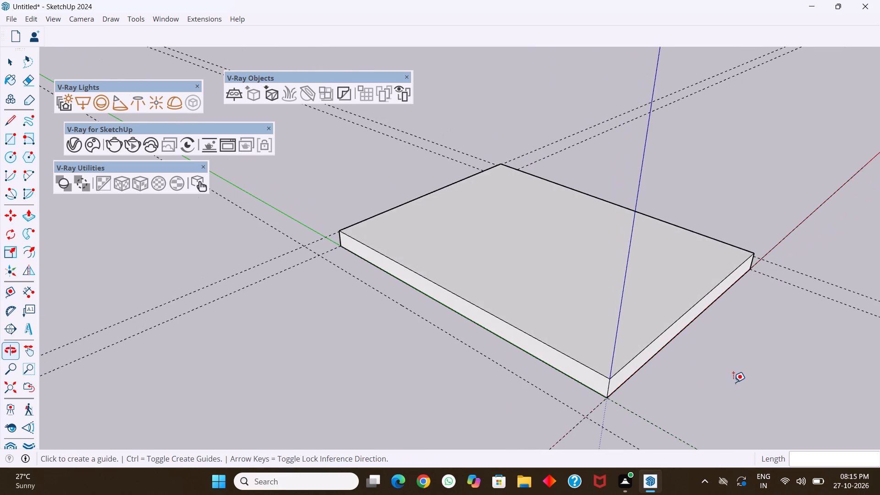
middle_drag(699, 394, 665, 442)
middle_drag(669, 414, 479, 358)
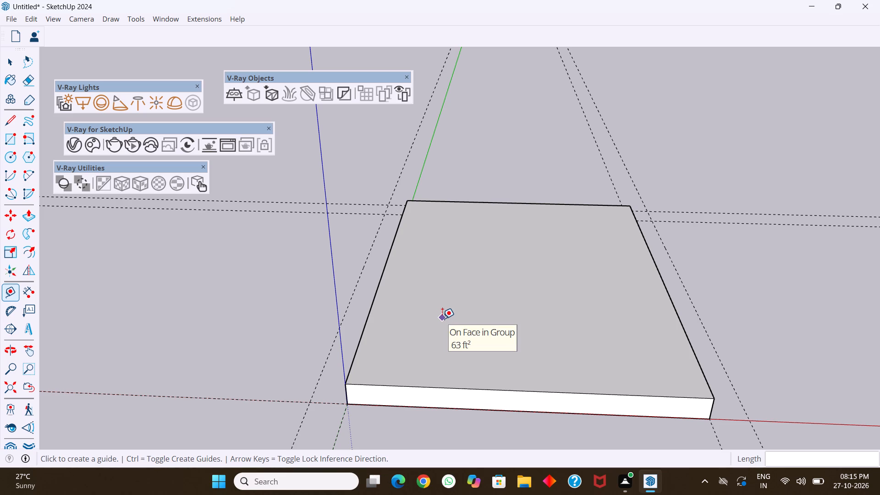
middle_drag(442, 319, 496, 380)
middle_drag(451, 290, 429, 337)
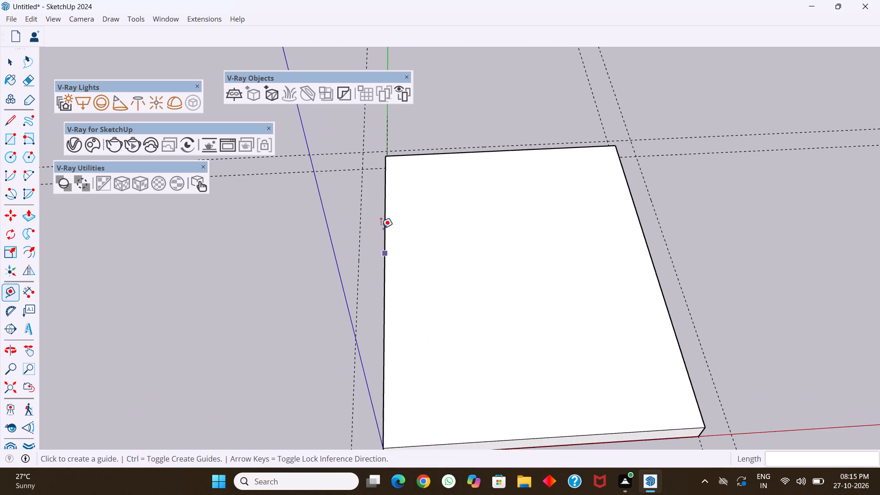
scroll(380, 227, up, 4)
key(r)
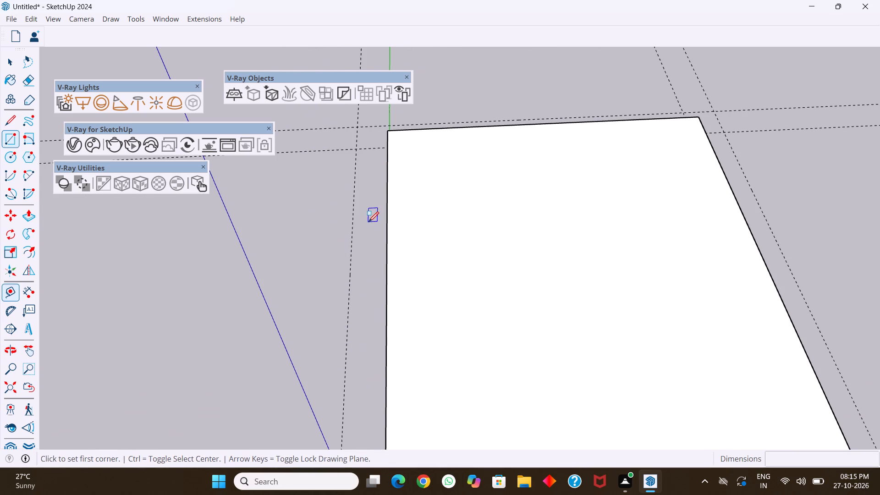
click(357, 129)
scroll(385, 210, down, 6)
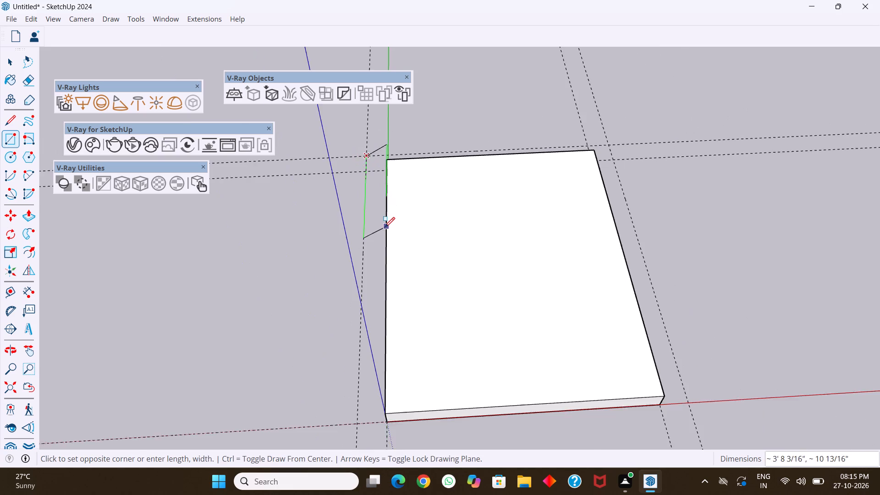
scroll(385, 227, down, 4)
scroll(380, 358, up, 14)
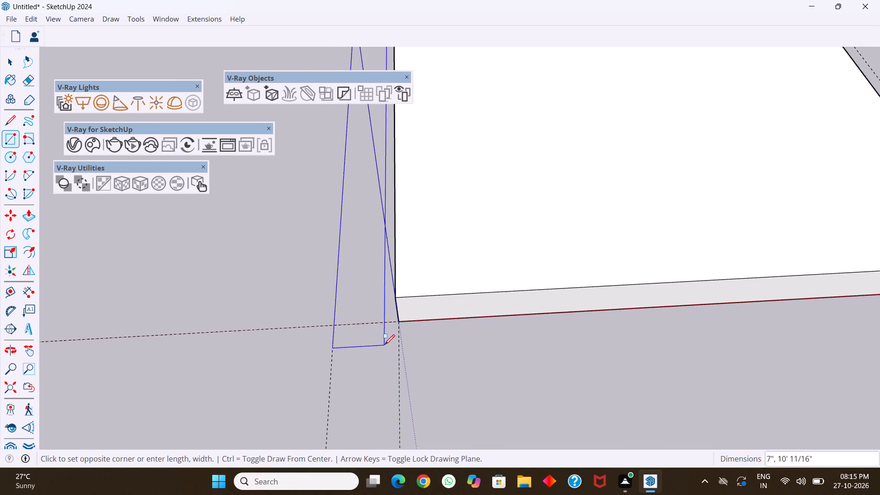
scroll(385, 345, up, 6)
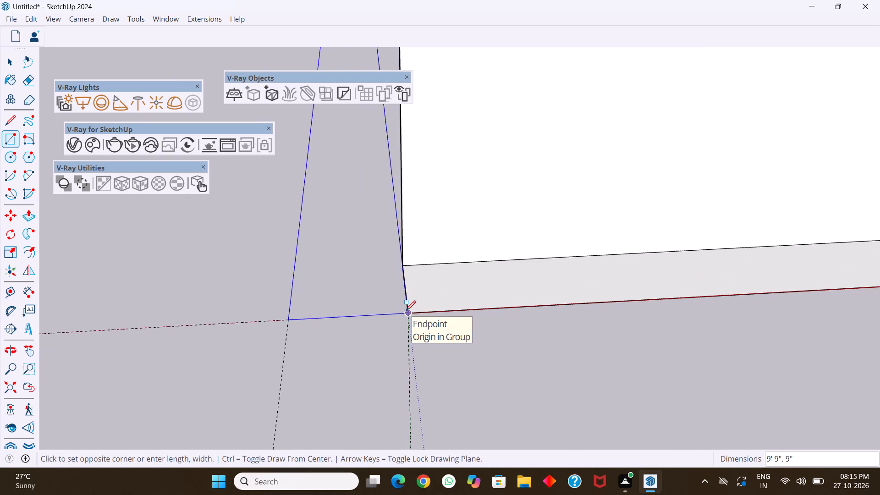
click(407, 313)
Draw a 7' 9" by 9" rectangle along the edge opposite the red axis, from the slab's green-axis corner to the outer guide intersection.
scroll(490, 305, down, 20)
scroll(490, 305, down, 2)
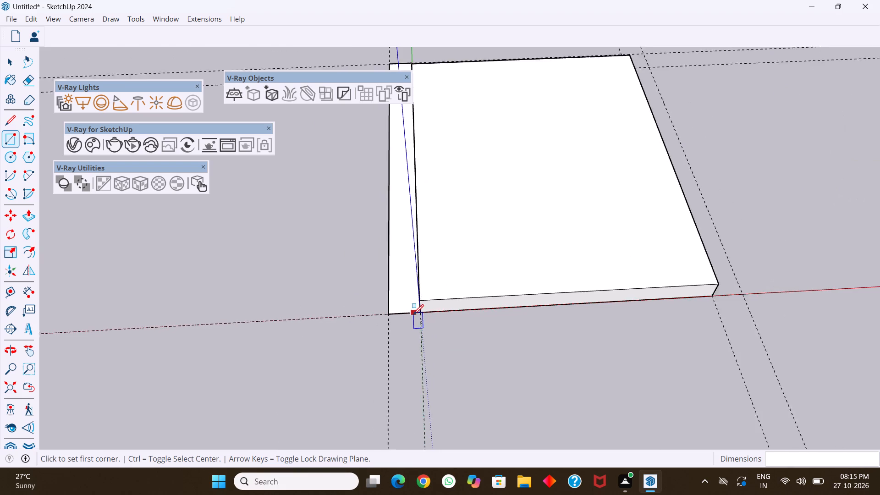
scroll(413, 314, down, 2)
middle_drag(483, 308, 327, 291)
middle_drag(528, 301, 302, 261)
middle_drag(558, 286, 441, 288)
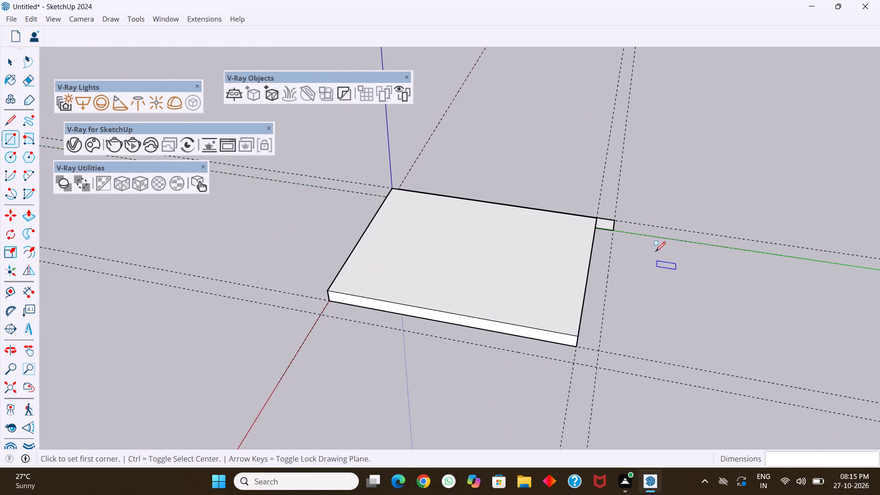
scroll(655, 247, up, 16)
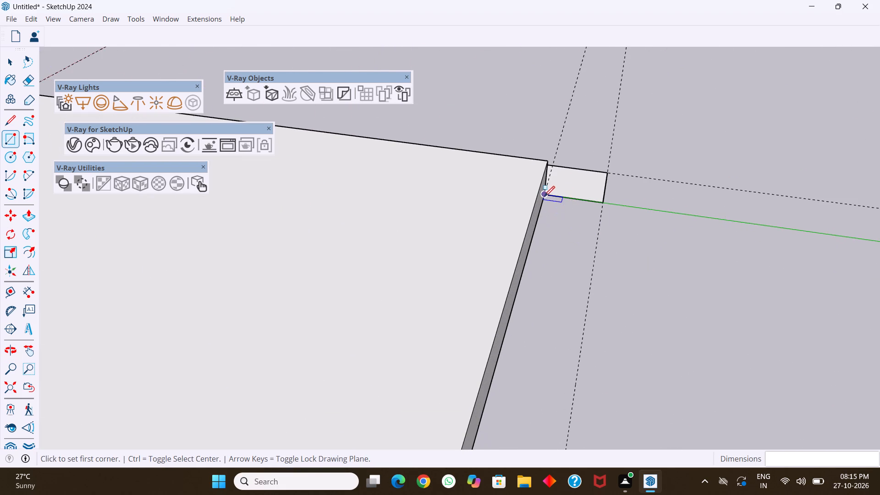
click(545, 195)
scroll(606, 295, down, 6)
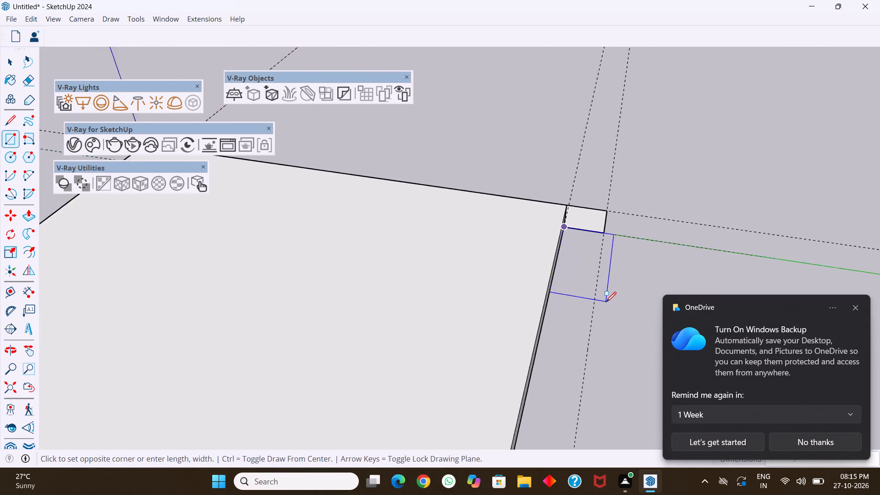
scroll(606, 302, down, 14)
scroll(588, 402, up, 8)
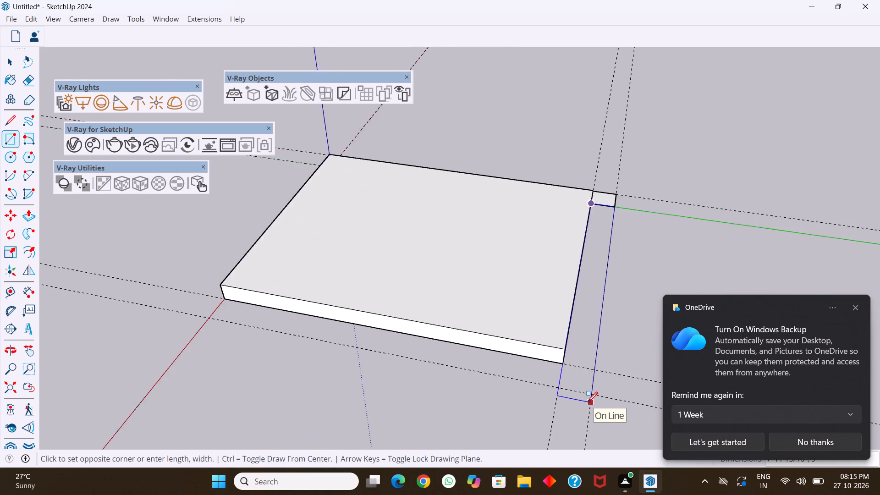
scroll(588, 402, up, 9)
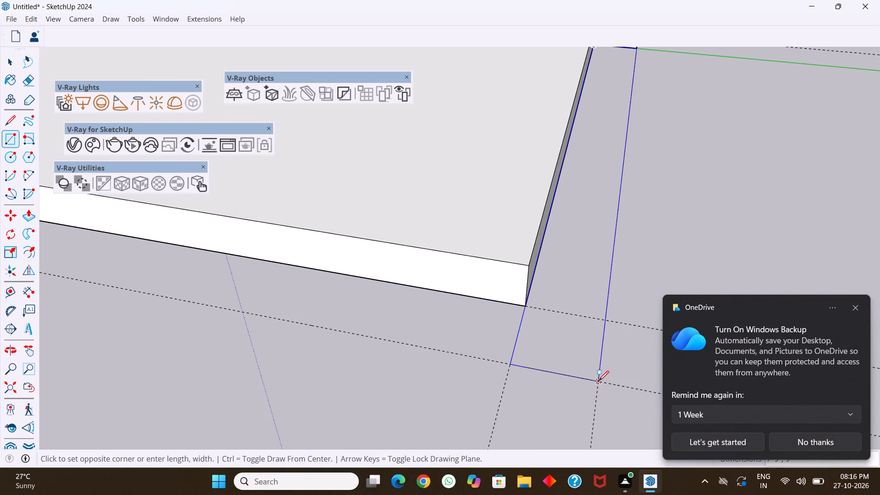
click(599, 381)
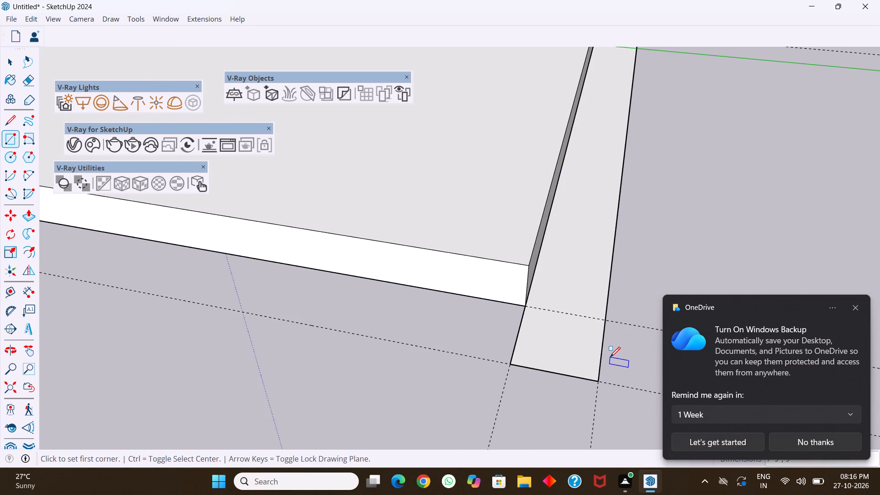
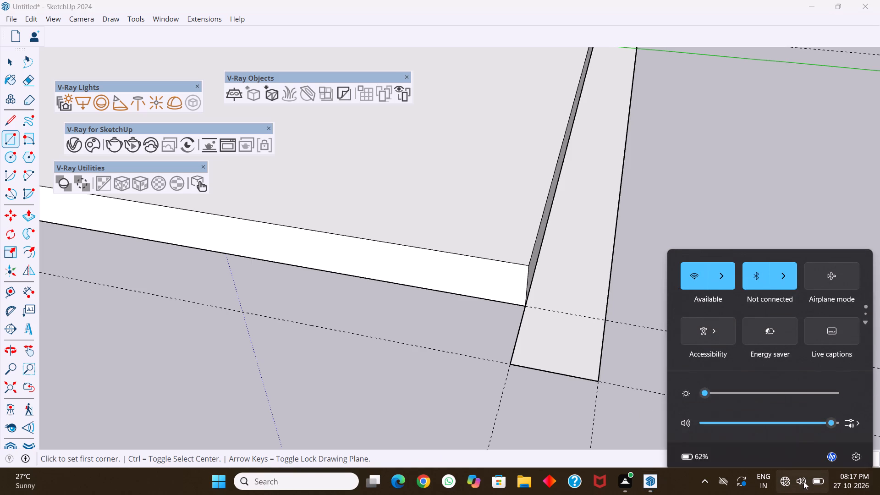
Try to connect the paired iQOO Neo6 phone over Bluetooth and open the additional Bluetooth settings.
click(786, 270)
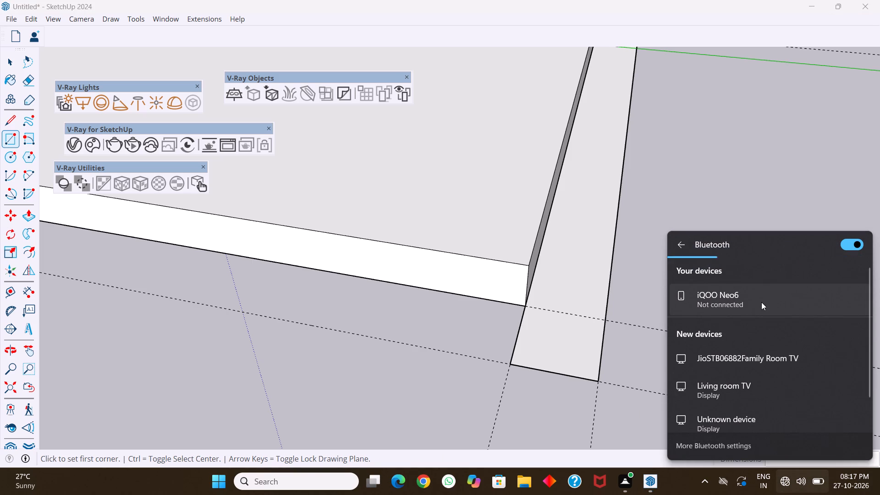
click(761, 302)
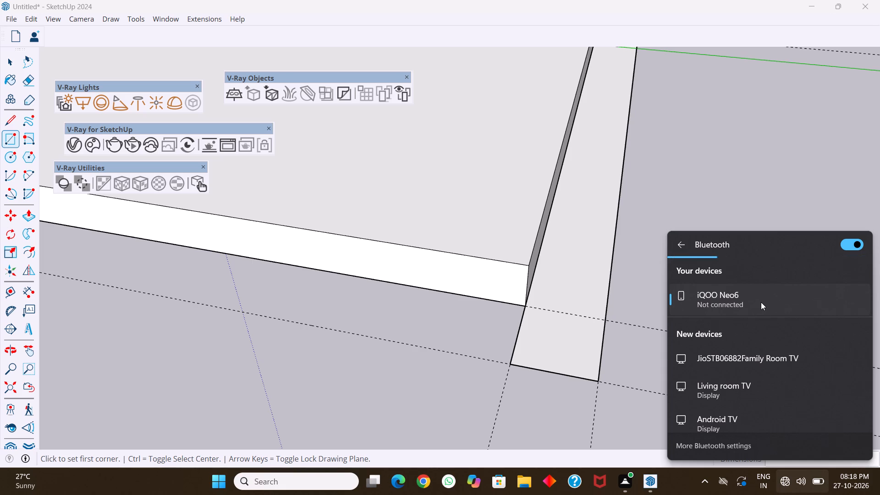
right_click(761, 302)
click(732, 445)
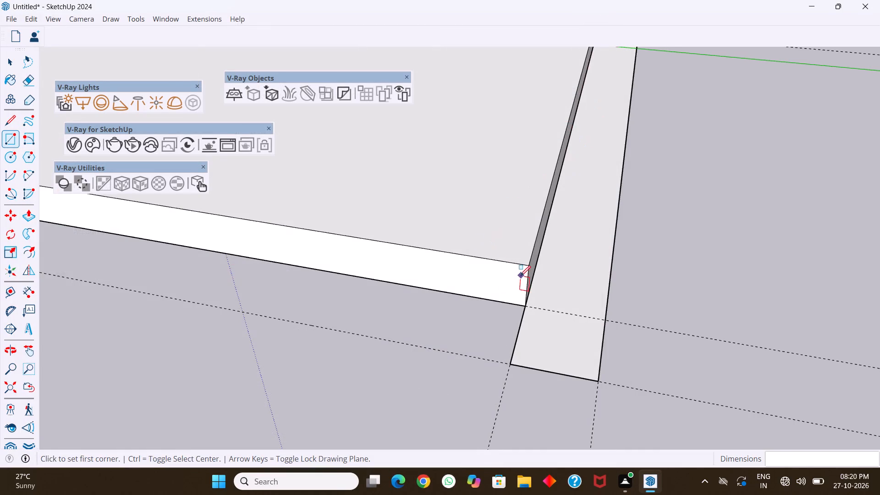
Erase the line dividing the two 9" wall rectangles at their shared corner, along with the guide crossing that corner.
scroll(538, 277, down, 11)
scroll(573, 140, up, 16)
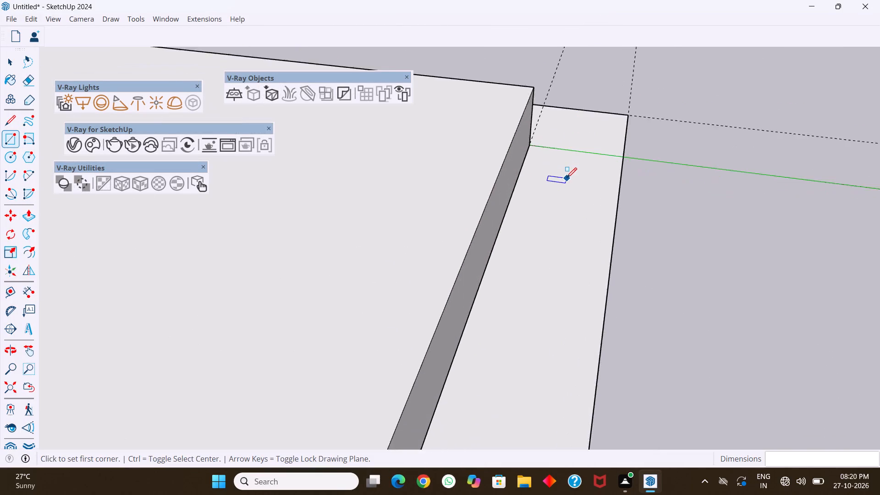
scroll(567, 171, up, 5)
middle_drag(570, 173, 526, 277)
middle_drag(566, 219, 429, 210)
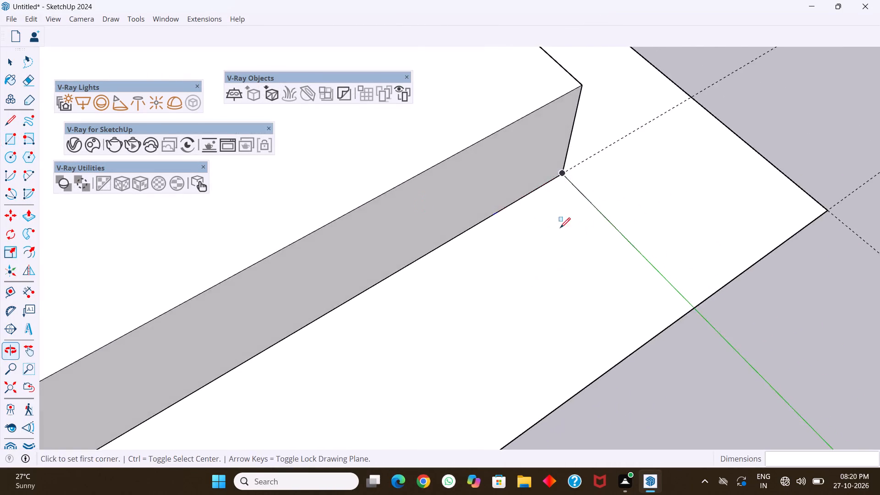
middle_drag(579, 230, 403, 228)
middle_drag(530, 253, 377, 209)
scroll(415, 218, down, 4)
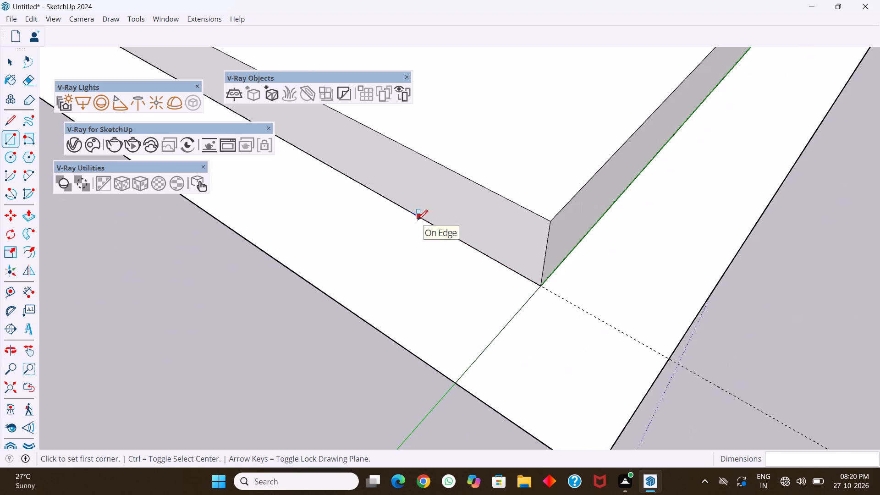
key(e)
drag(473, 277, 560, 323)
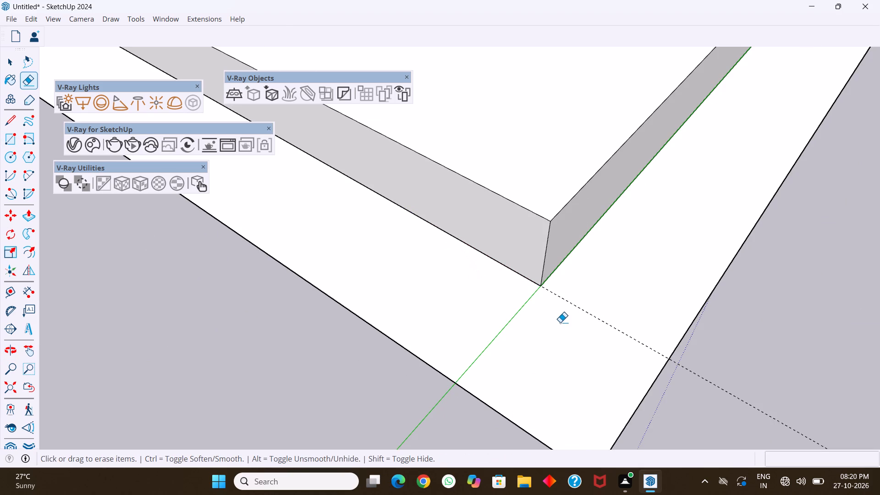
drag(592, 291, 582, 326)
Push/Pull the merged L-shaped wall face up 10'.
scroll(605, 315, down, 11)
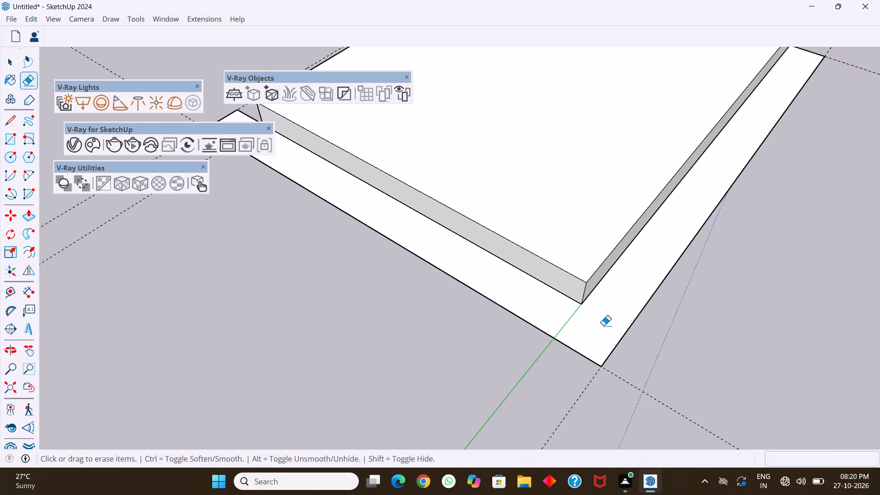
key(p)
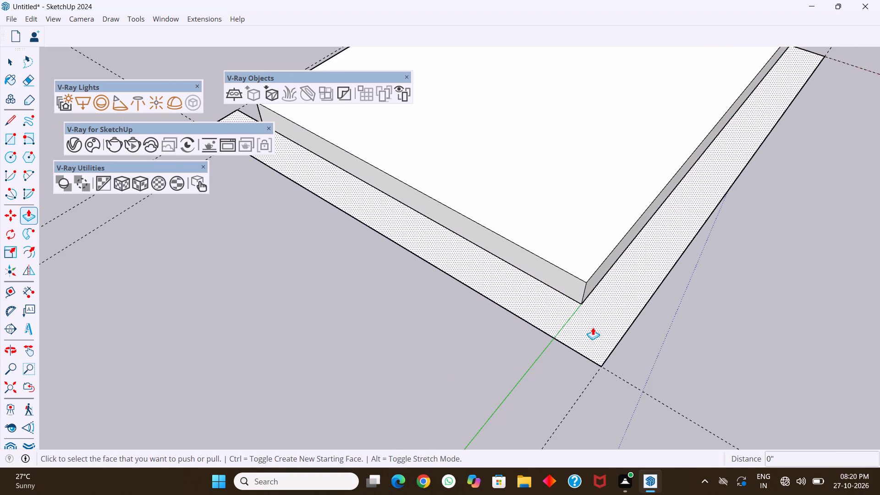
click(593, 327)
text(10')
key(Return)
Select all of the connected L-shaped wall geometry and make it a group.
scroll(598, 276, down, 3)
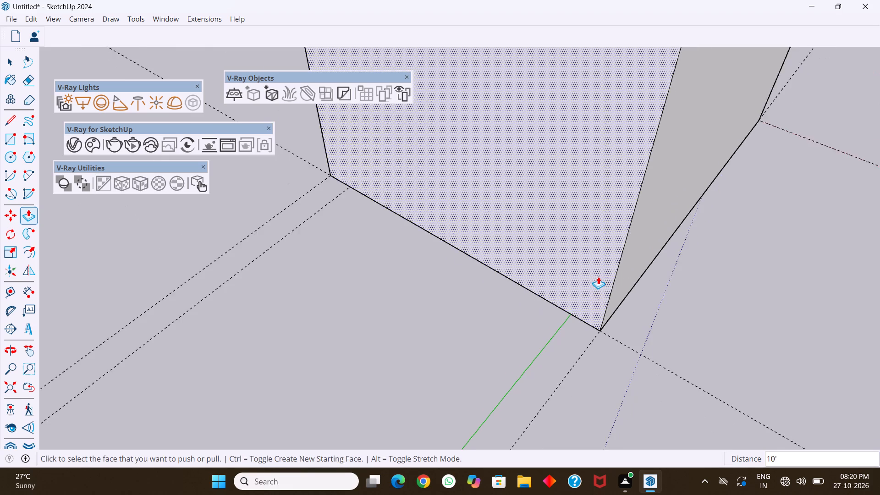
scroll(598, 276, down, 17)
middle_drag(594, 288, 705, 284)
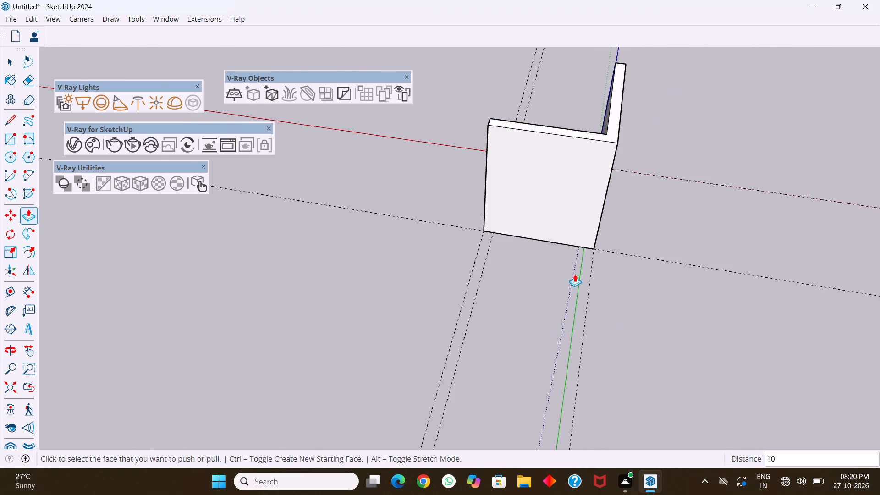
middle_drag(575, 274, 674, 260)
middle_drag(555, 244, 638, 230)
middle_drag(512, 244, 512, 244)
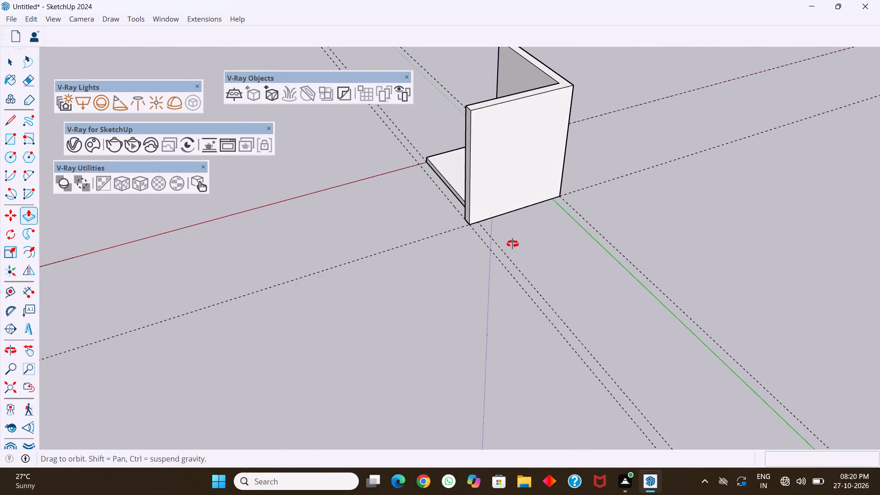
middle_drag(512, 244, 676, 212)
middle_drag(536, 235, 622, 191)
middle_drag(466, 196, 557, 187)
scroll(449, 189, up, 3)
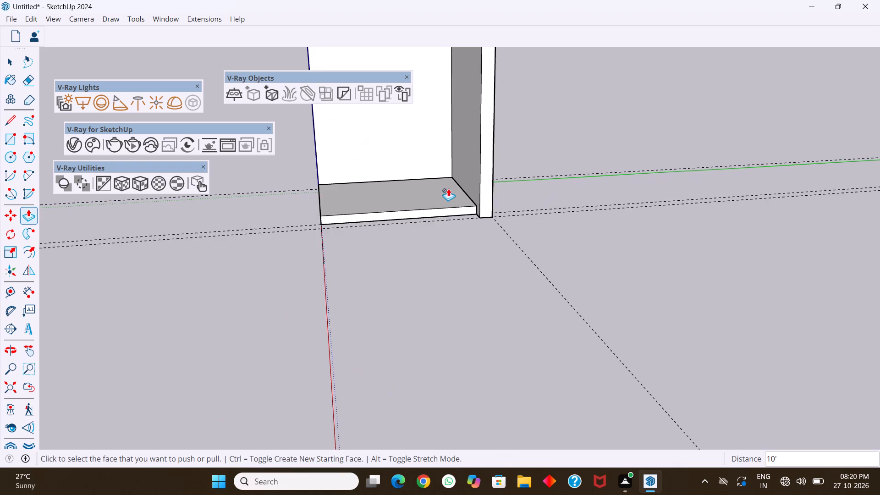
scroll(439, 188, up, 2)
middle_drag(438, 190, 506, 176)
scroll(438, 190, up, 1)
scroll(498, 182, down, 2)
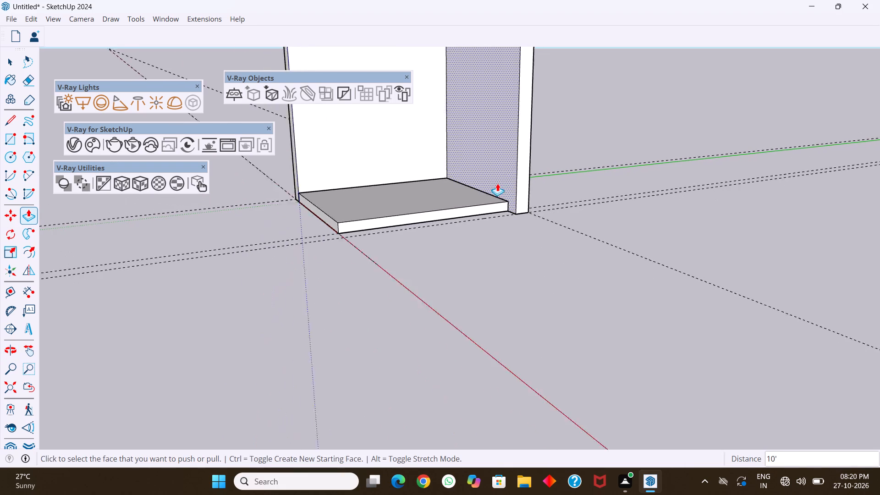
scroll(497, 183, down, 2)
middle_drag(478, 199, 580, 203)
middle_drag(431, 205, 456, 291)
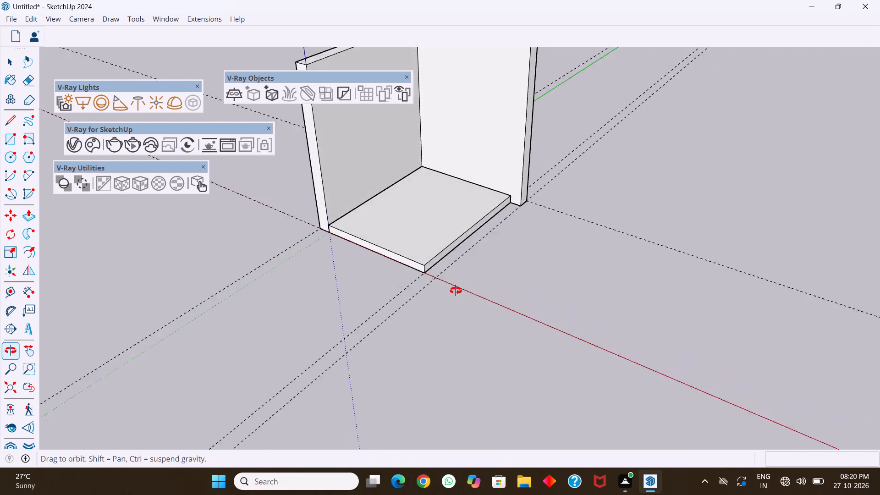
middle_drag(456, 291, 456, 294)
middle_drag(414, 254, 403, 317)
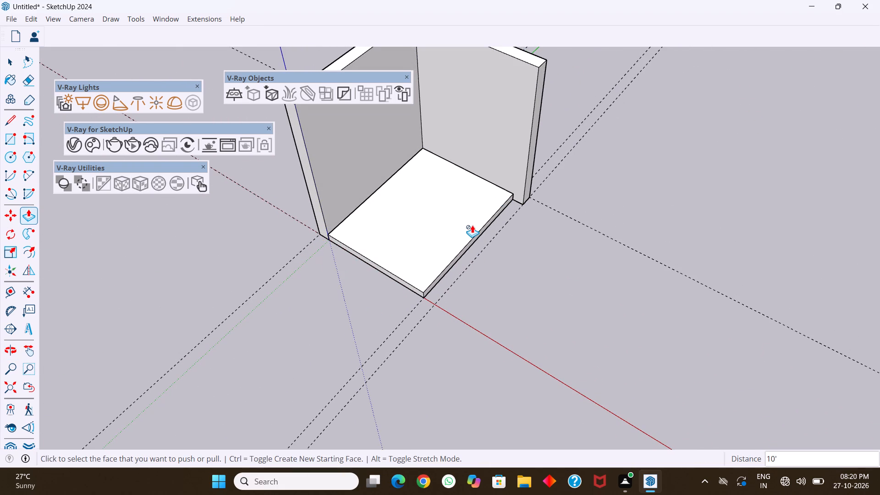
key(space)
triple_click(488, 148)
triple_click(488, 148)
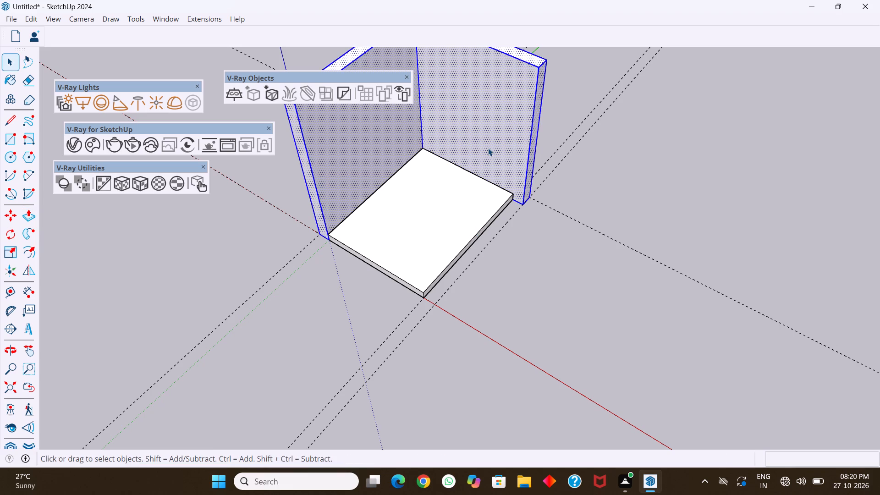
triple_click(488, 148)
triple_click(488, 148)
triple_click(488, 148)
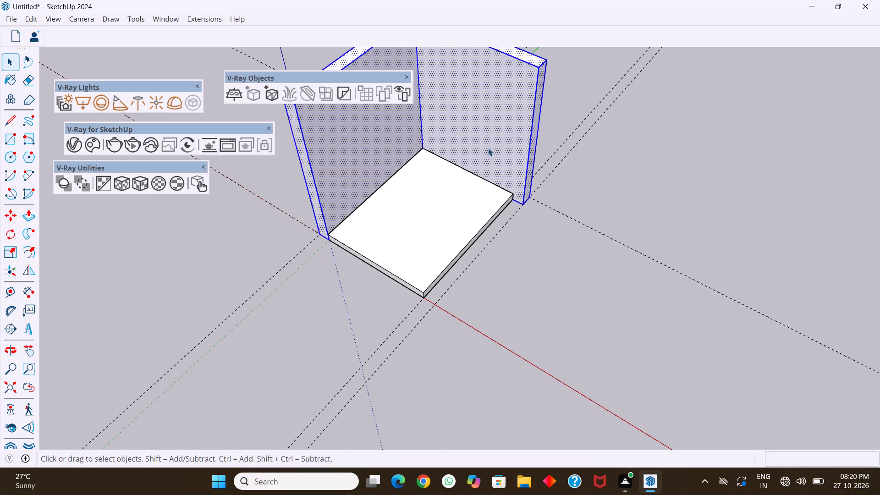
triple_click(488, 148)
triple_click(488, 148)
click(488, 148)
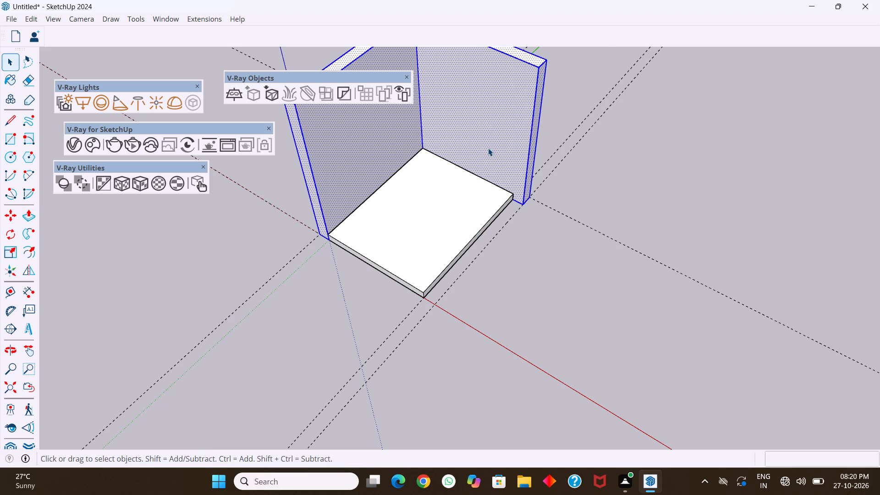
right_click(488, 148)
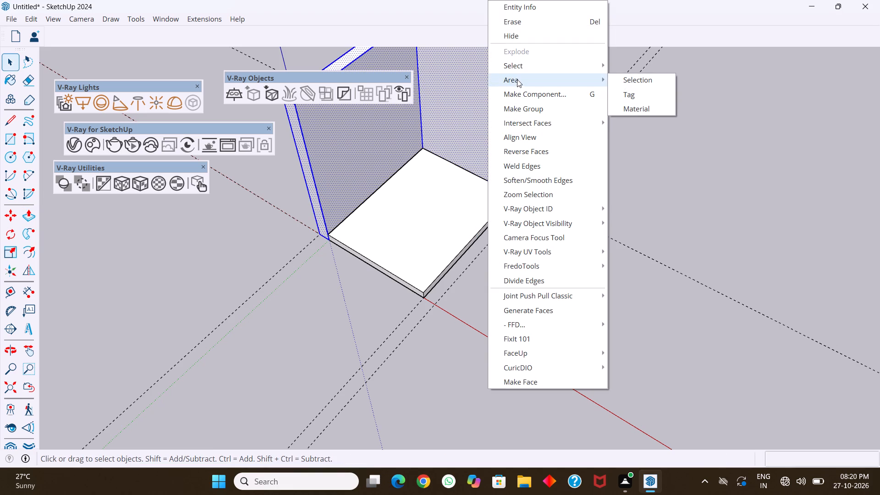
click(535, 111)
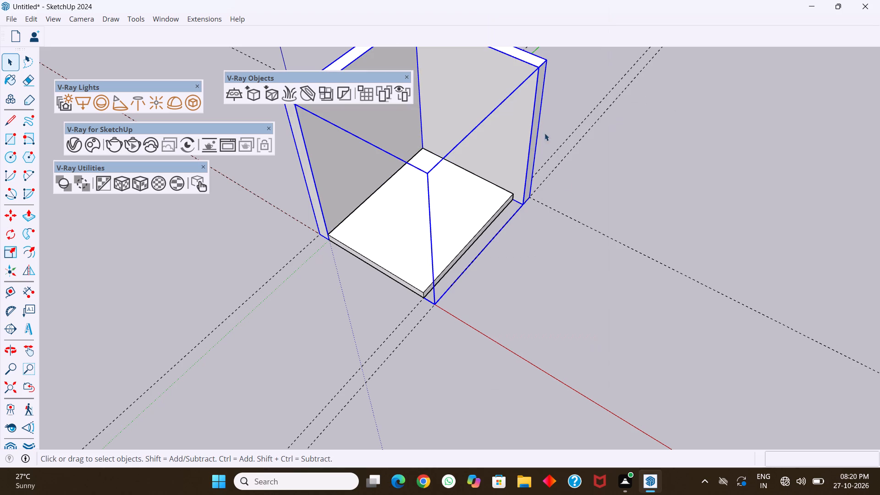
click(582, 281)
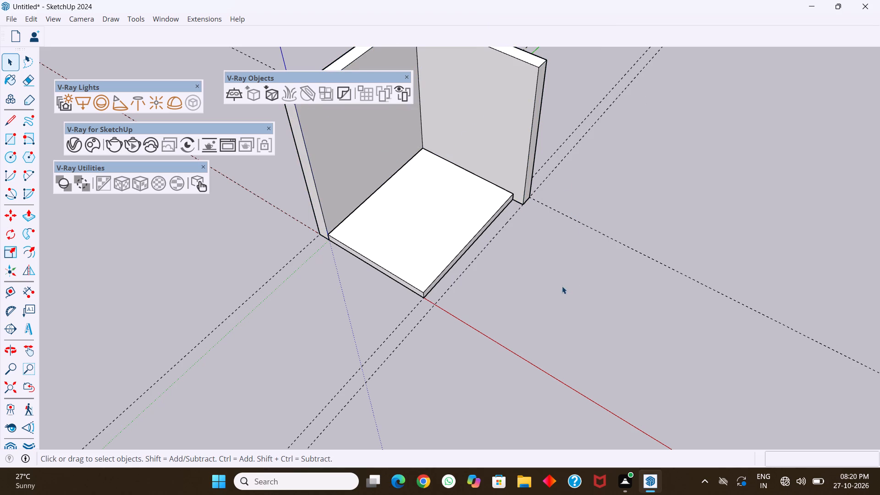
Place a guide across the slab's top, 4' inward from its 7' edge on the red axis.
middle_drag(477, 275, 349, 274)
middle_drag(449, 269, 349, 261)
scroll(391, 214, up, 7)
middle_drag(422, 250, 409, 229)
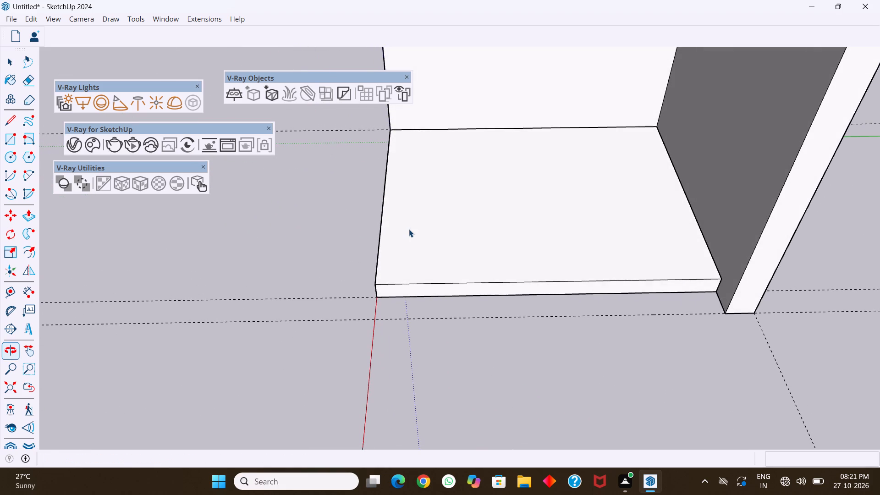
key(t)
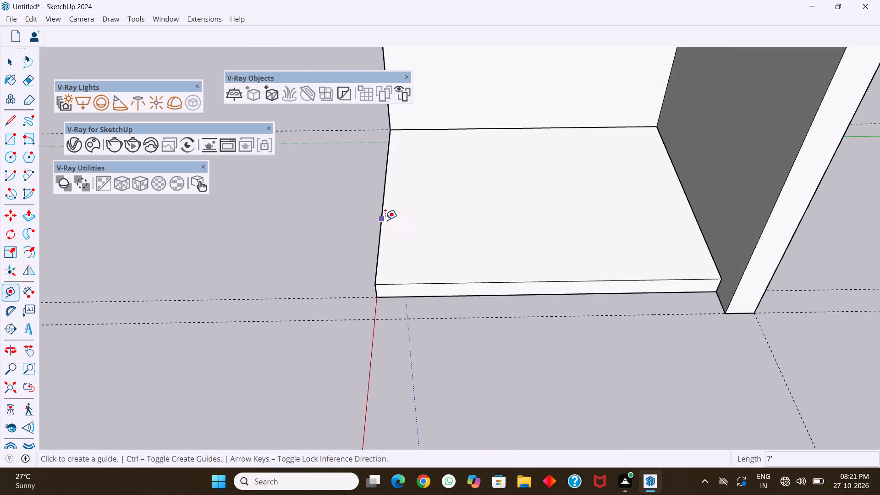
click(385, 220)
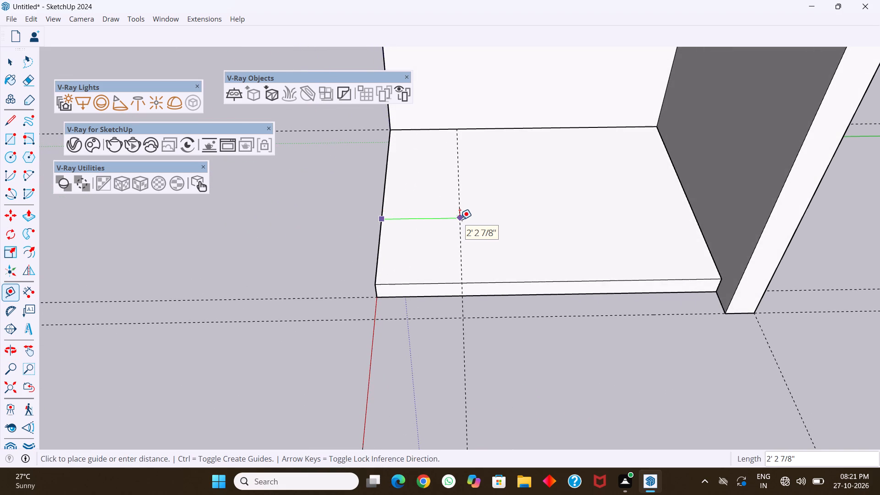
text(4')
key(Return)
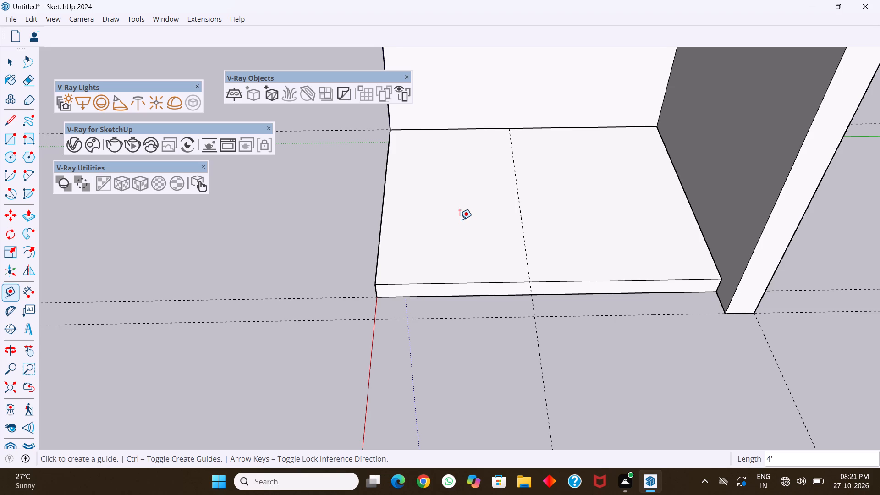
Measure the distance from the new slab guide to the wall along the opposite 7' edge.
click(516, 173)
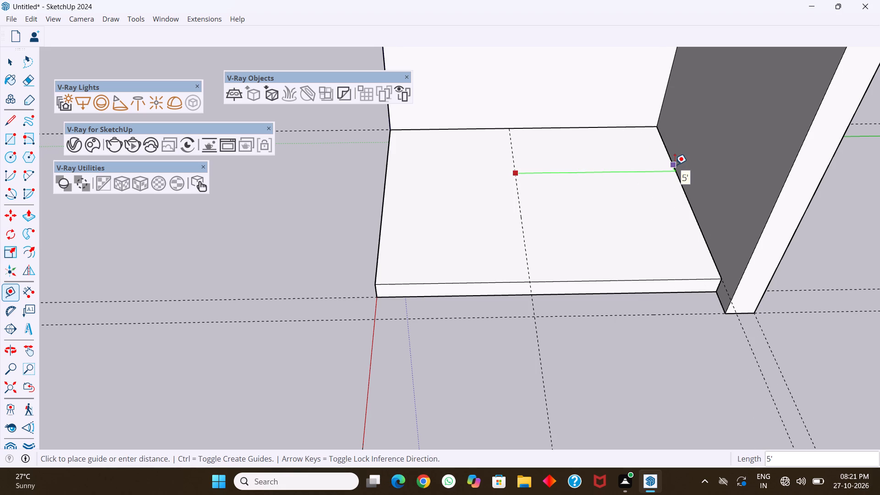
key(Escape)
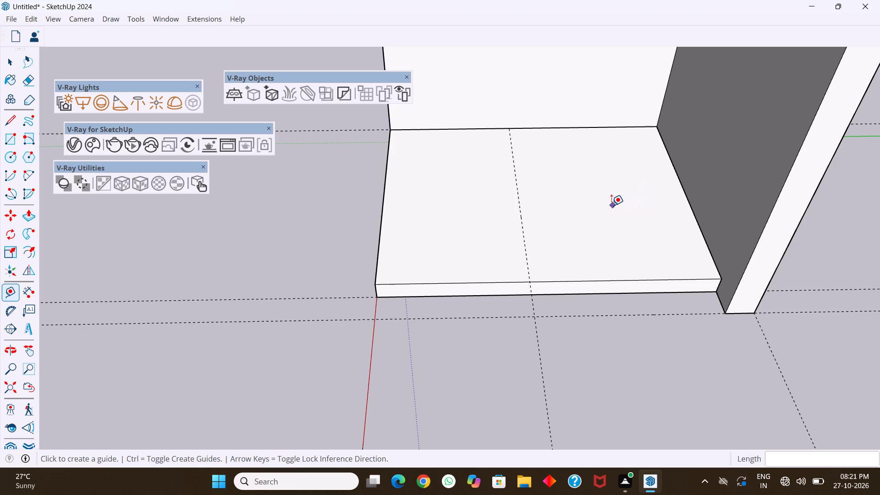
Place a vertical guide on the 9' back wall, 1' from its inner corner with the side wall.
middle_drag(611, 205, 599, 192)
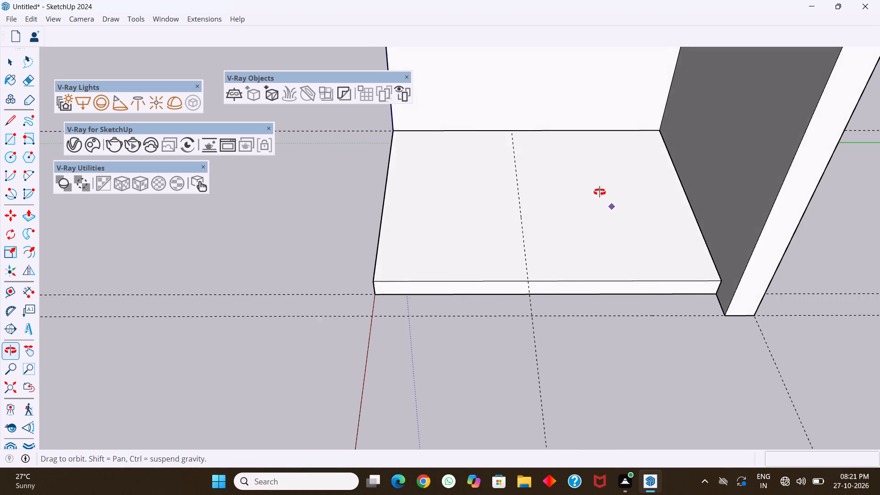
middle_drag(599, 192, 586, 122)
scroll(571, 195, down, 8)
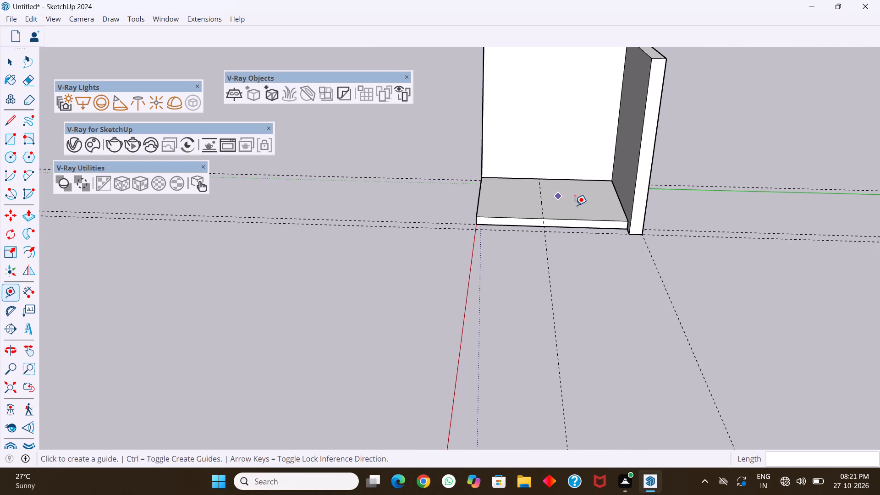
middle_drag(576, 206, 568, 231)
scroll(552, 206, down, 2)
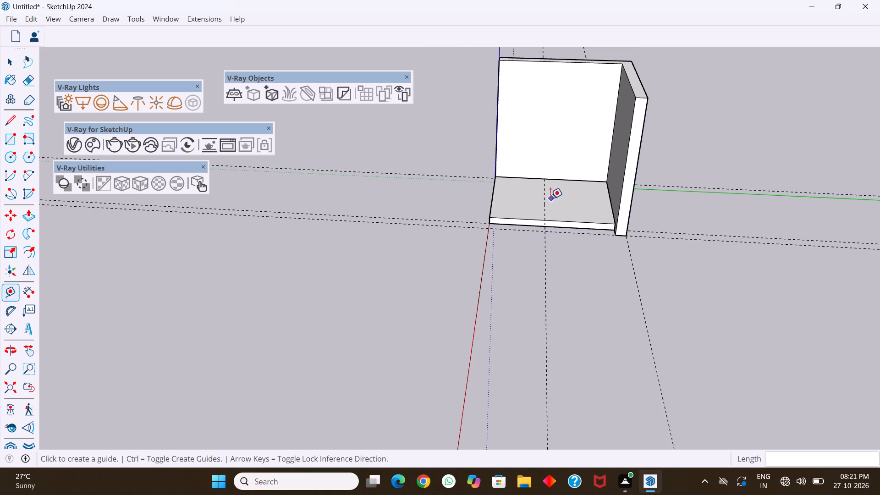
shift+middle_drag(548, 173, 551, 274)
middle_drag(556, 264, 557, 234)
scroll(575, 286, up, 4)
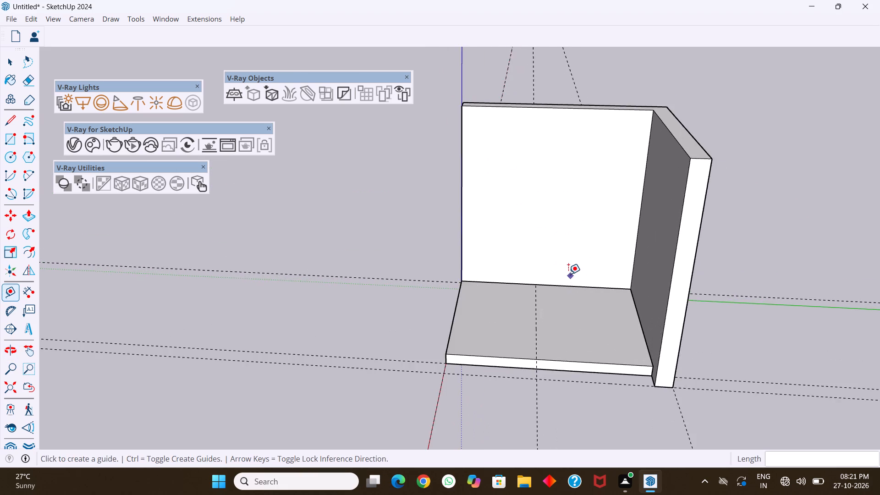
scroll(567, 274, up, 2)
middle_drag(571, 276, 583, 276)
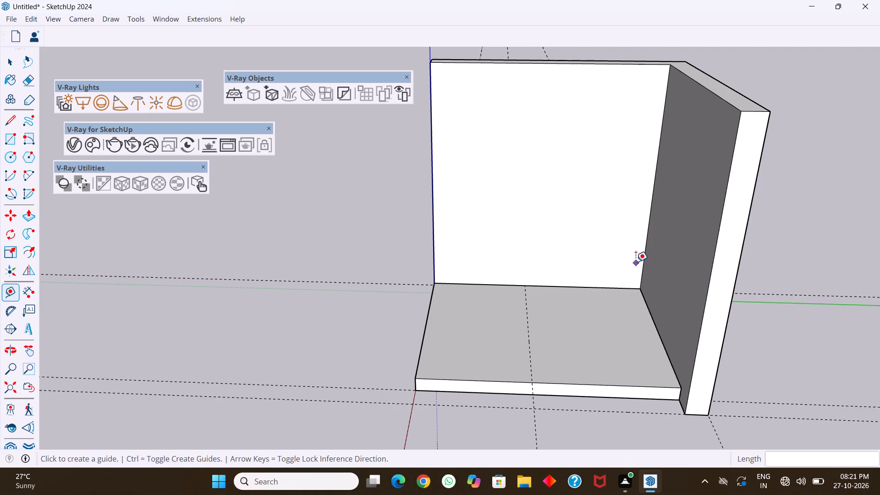
click(646, 225)
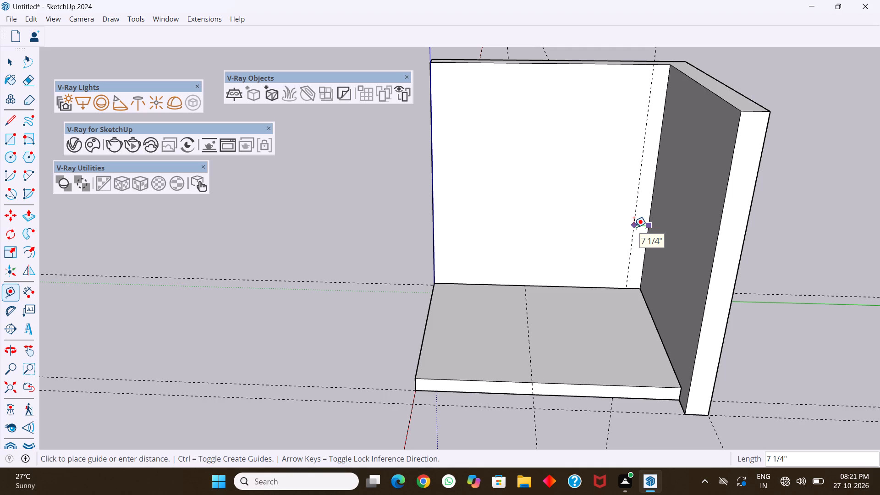
text(1')
key(Return)
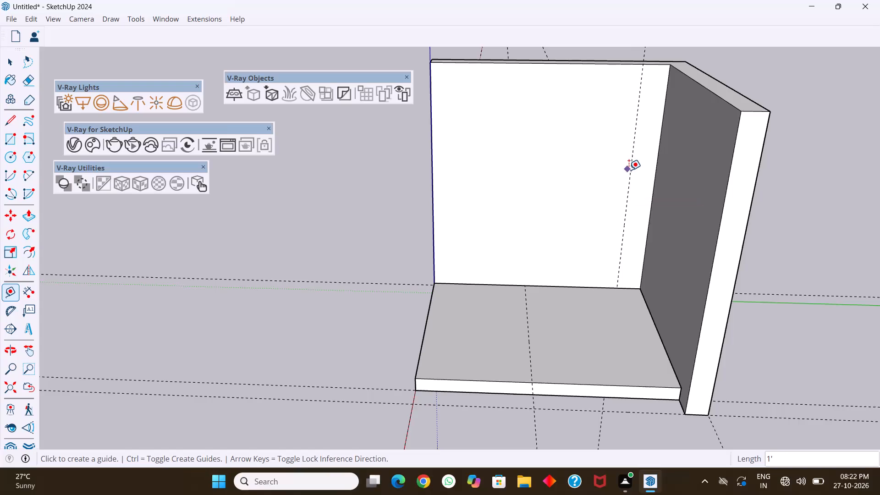
Place a second vertical guide on the back wall, 3' from the first one, away from the inner corner.
click(629, 170)
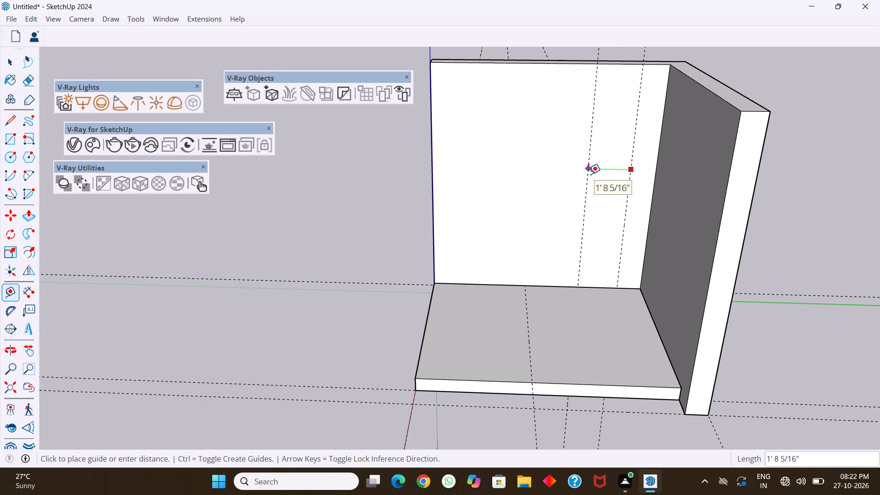
text(3')
key(Return)
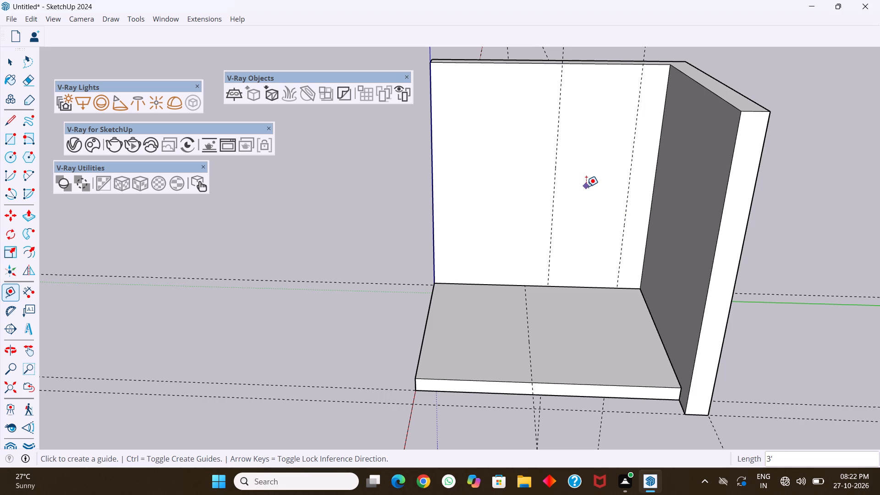
Place a horizontal guide on the back wall, 3' above the slab's back edge.
middle_drag(597, 237, 589, 223)
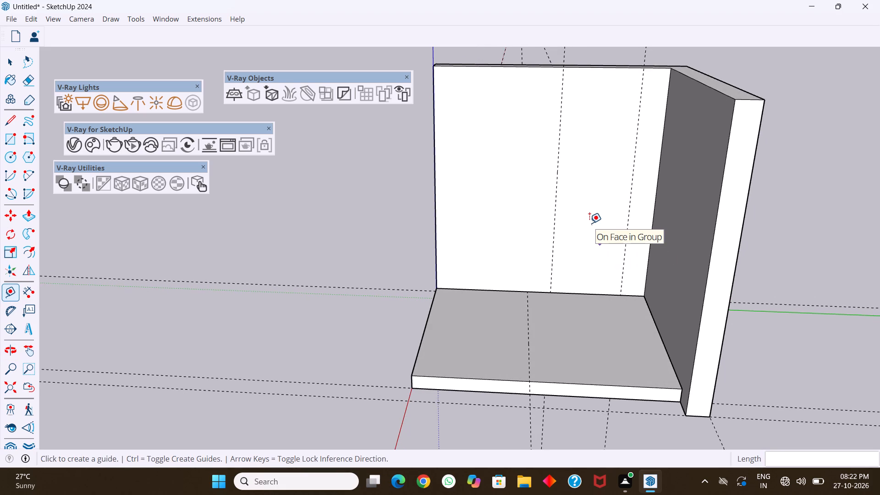
click(587, 291)
text(3')
key(Return)
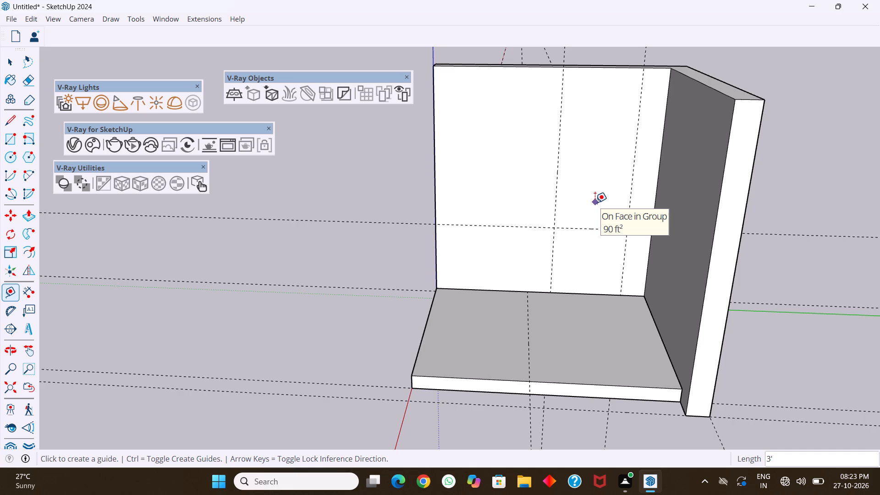
Offset a new guide on the slab's top 1' from the existing slab guide, toward the open red-axis edge.
click(529, 328)
text(1')
key(Return)
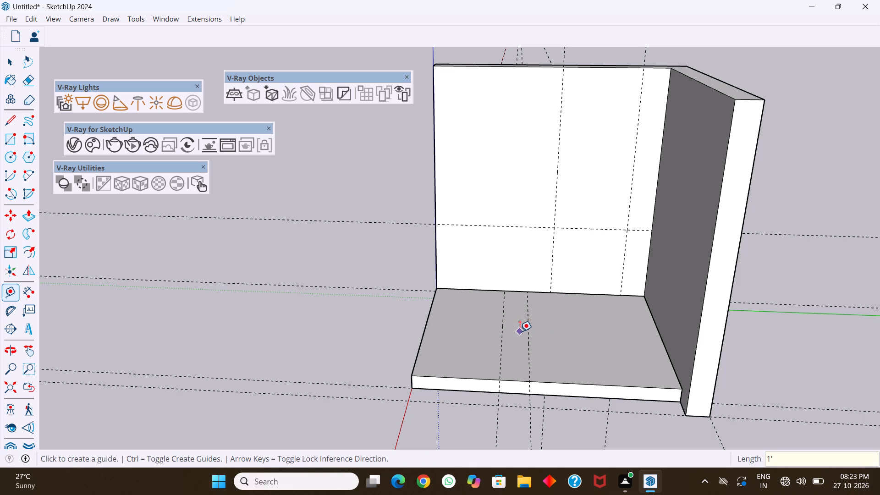
Erase the original slab guide lying 4' from the red-axis edge, keeping the new offset guide.
key(e)
drag(520, 329, 544, 335)
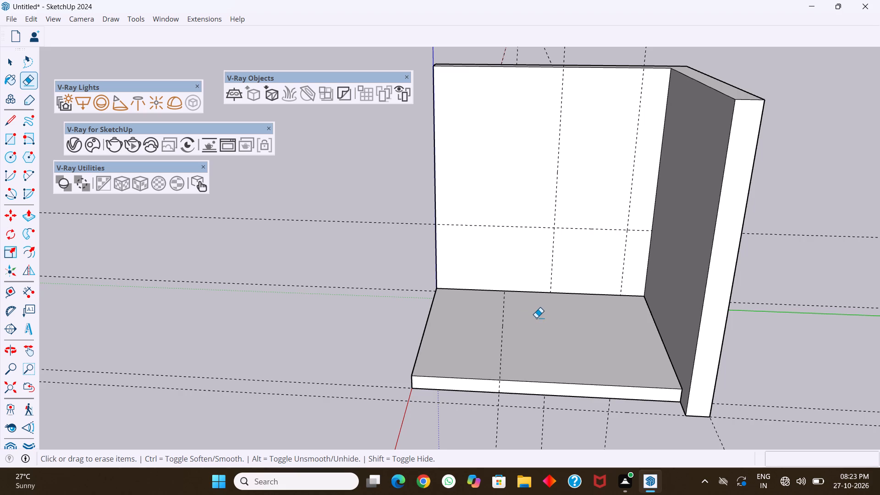
key(Escape)
key(space)
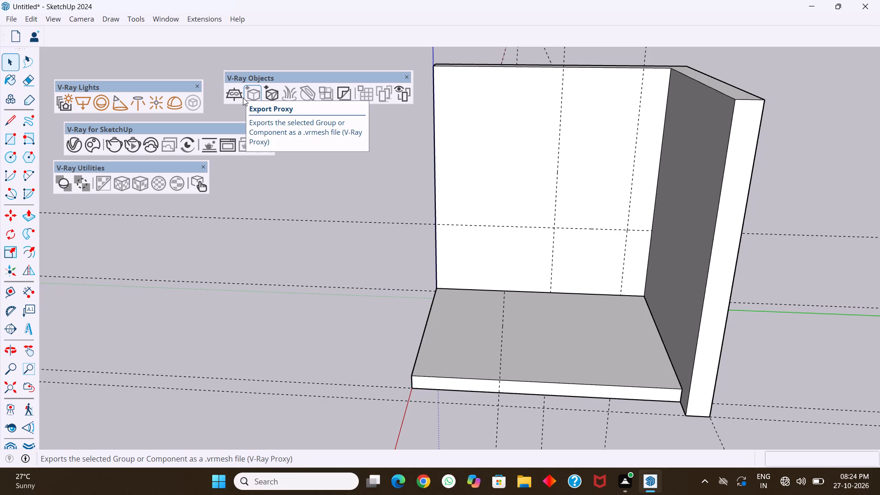
Search 3D Warehouse for "bathroom".
click(170, 16)
click(203, 101)
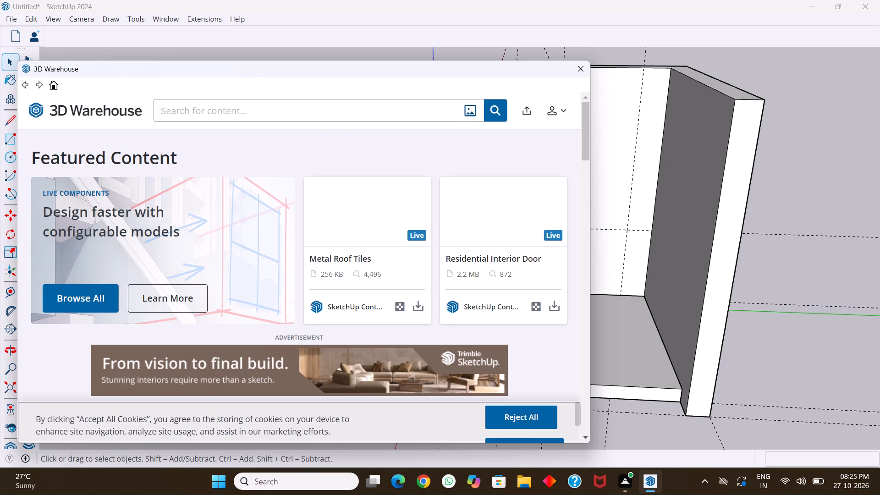
click(227, 109)
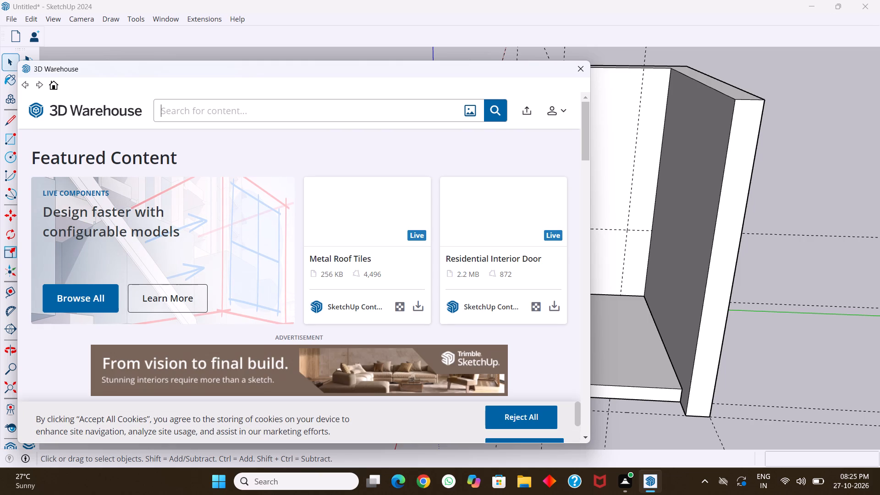
text(bathroom)
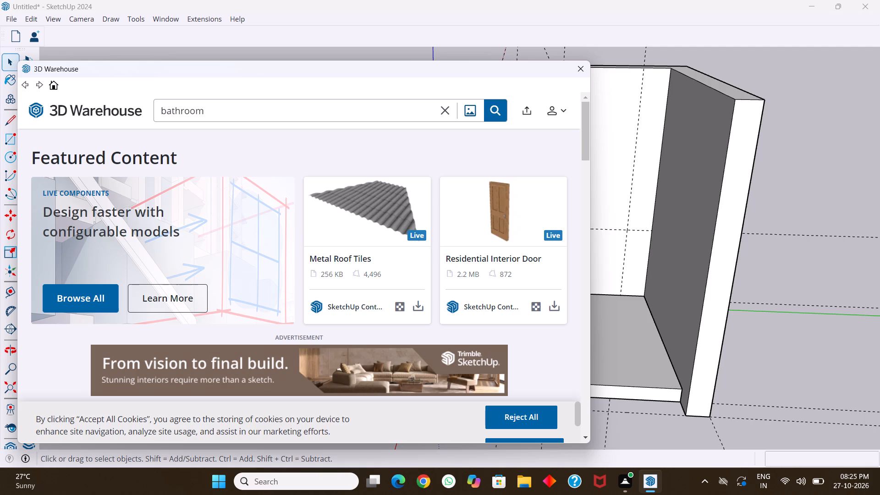
key(Return)
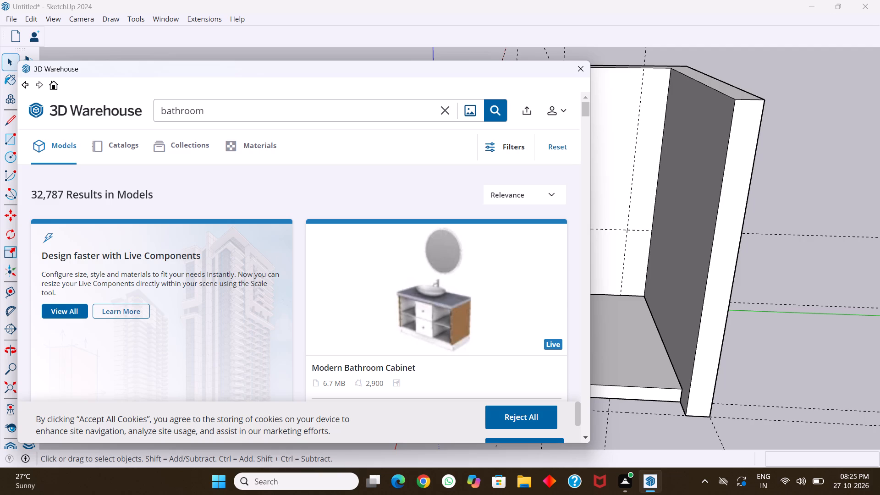
Browse the 3D Warehouse results for "bathroom" and examine the model previews for suitable fixtures or a layout to use.
scroll(295, 222, down, 4)
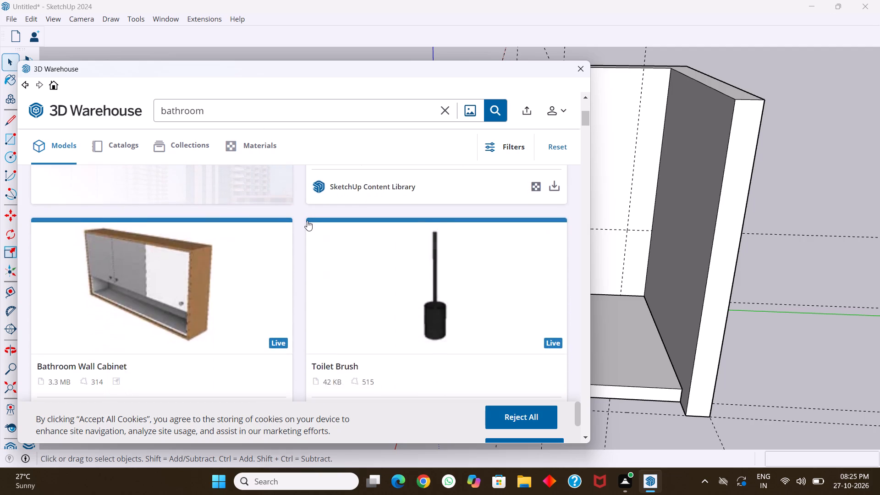
scroll(307, 220, down, 1)
scroll(419, 238, down, 2)
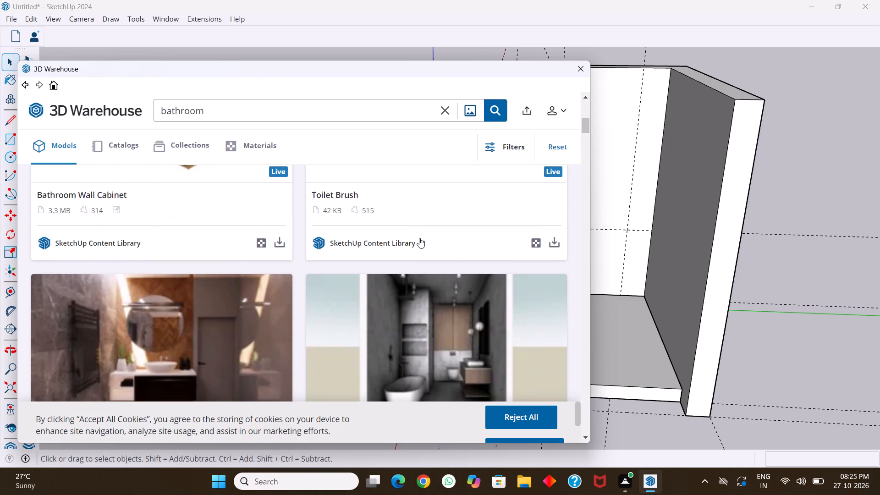
scroll(419, 238, down, 2)
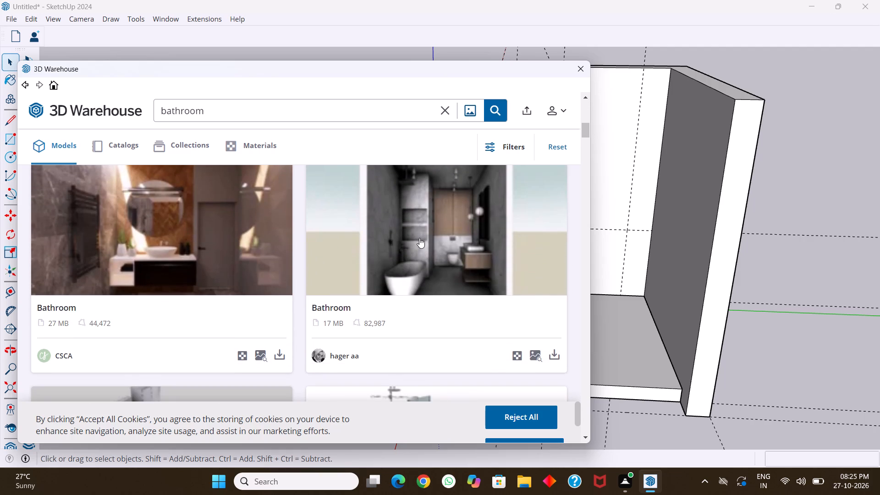
scroll(419, 238, down, 1)
scroll(436, 243, up, 2)
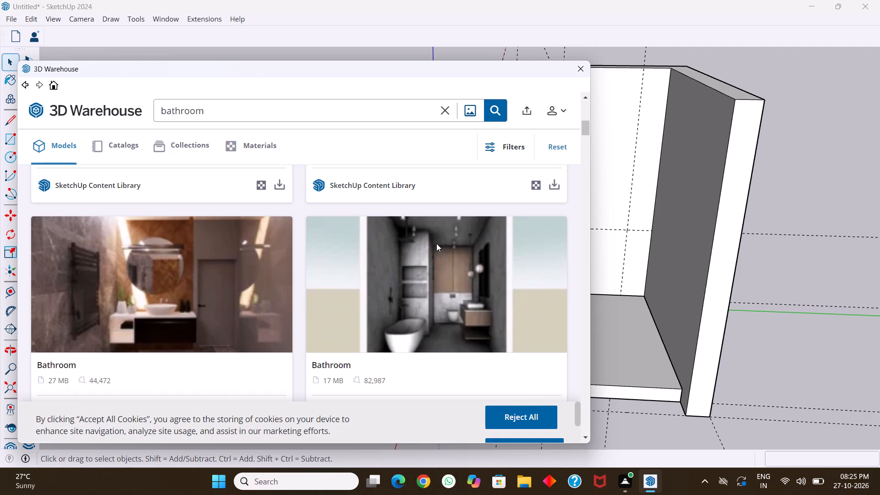
scroll(436, 243, down, 3)
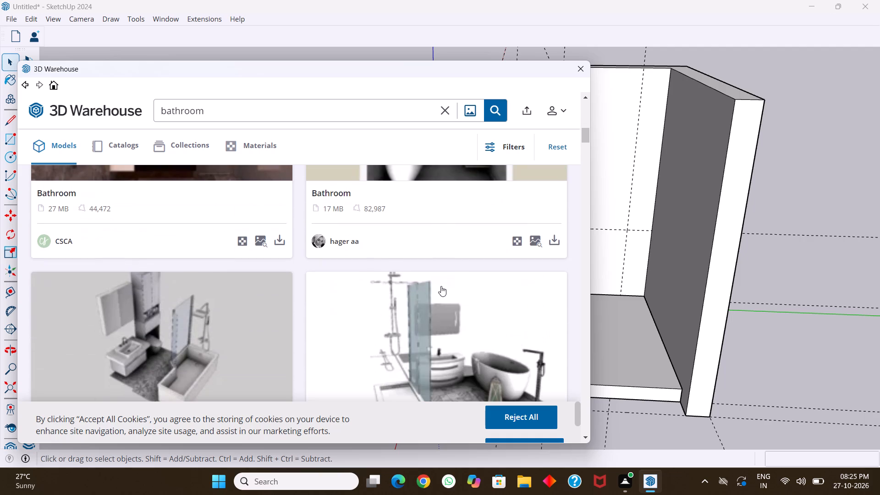
scroll(441, 286, down, 2)
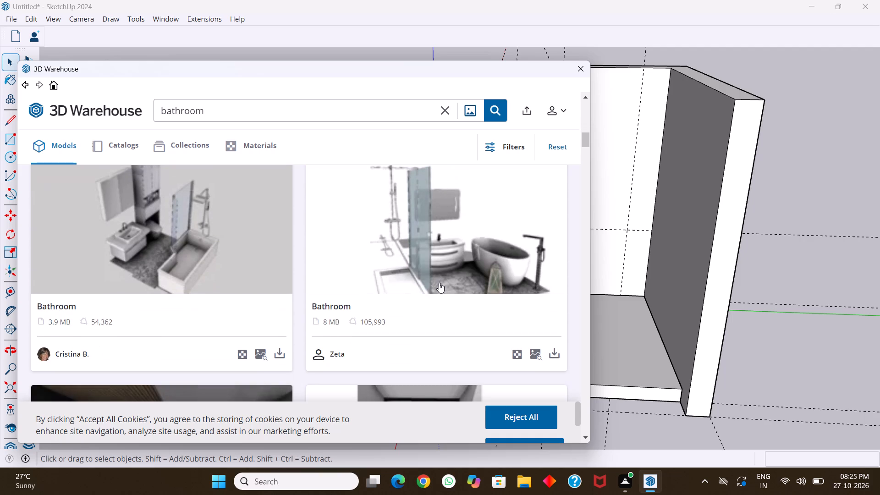
scroll(439, 283, down, 3)
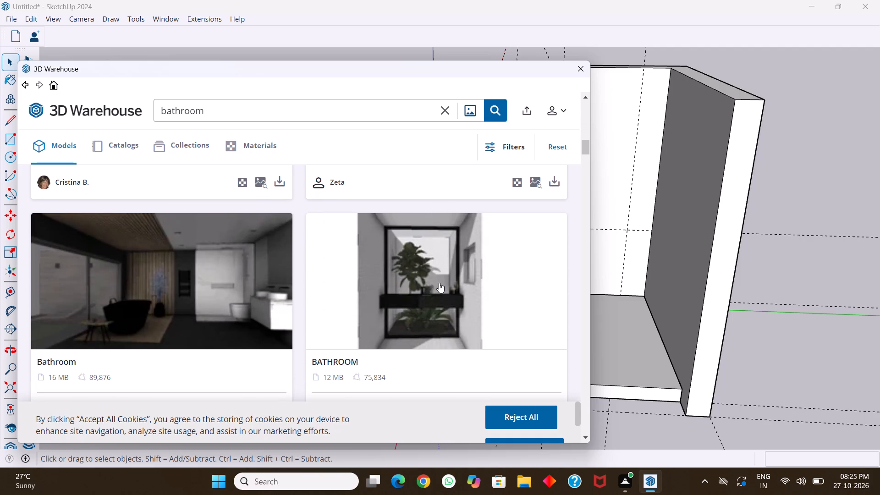
scroll(439, 283, down, 4)
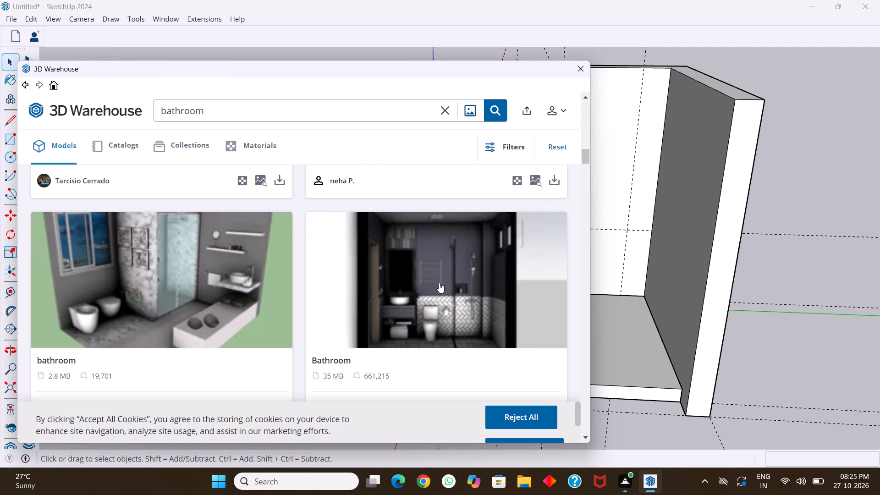
scroll(439, 283, down, 3)
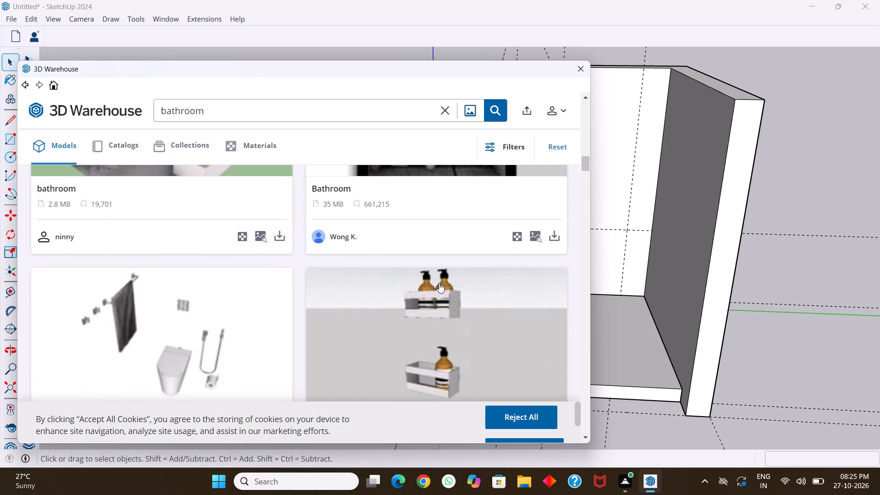
scroll(439, 283, down, 5)
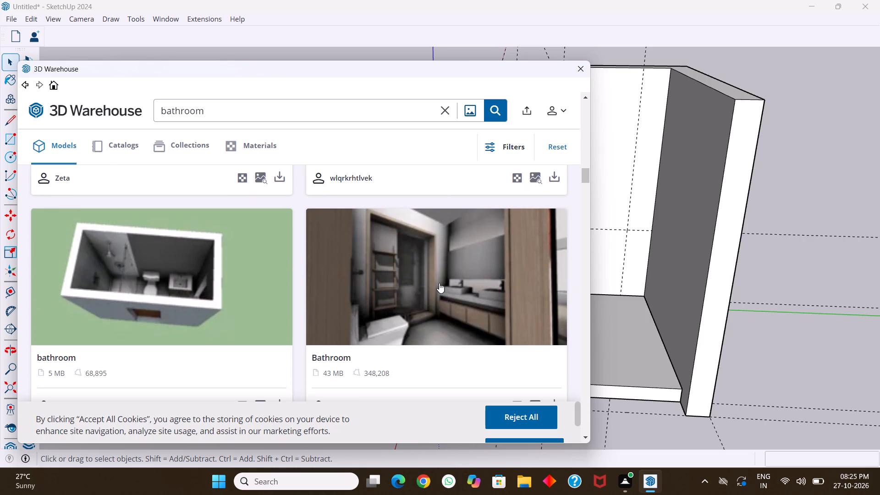
scroll(439, 283, down, 4)
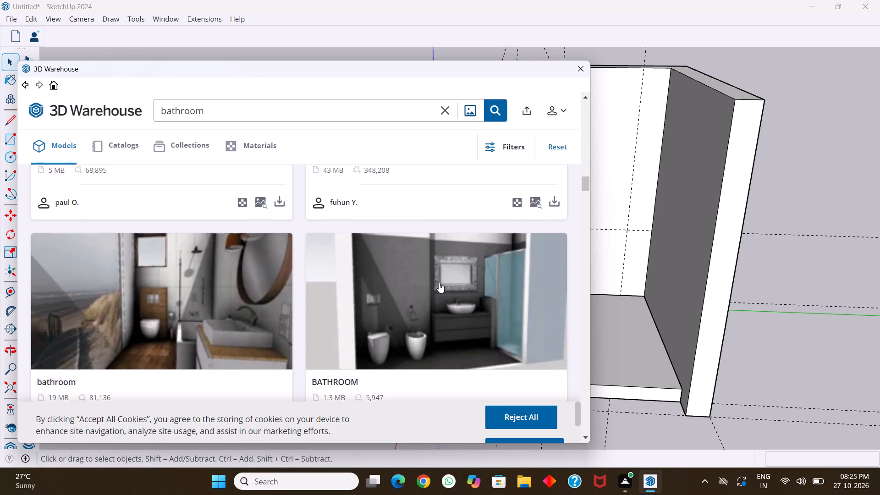
scroll(439, 283, down, 2)
scroll(439, 283, up, 2)
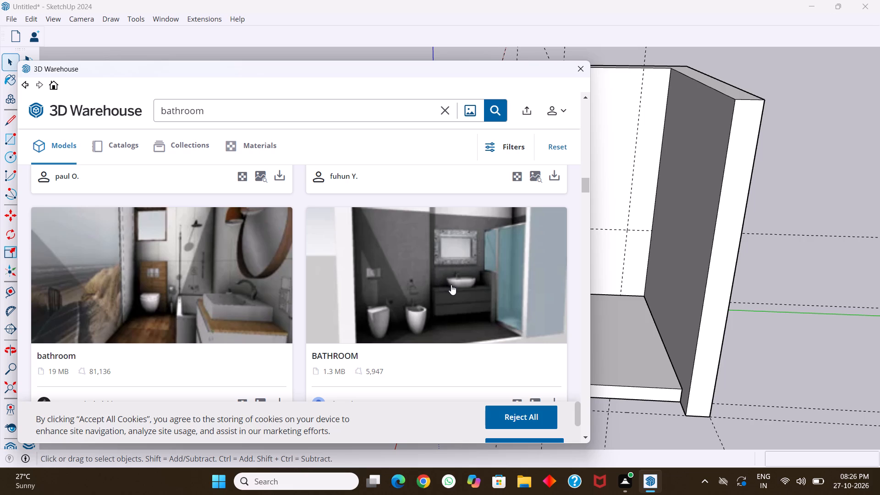
scroll(407, 331, down, 3)
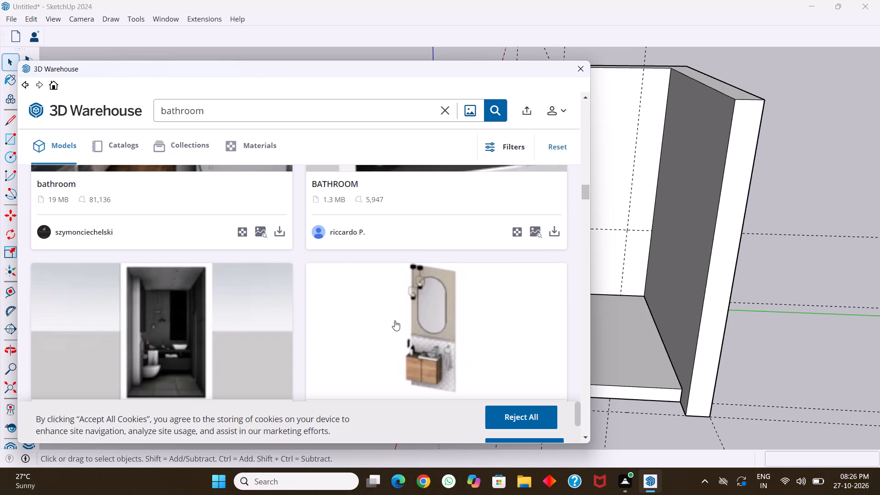
scroll(395, 320, down, 5)
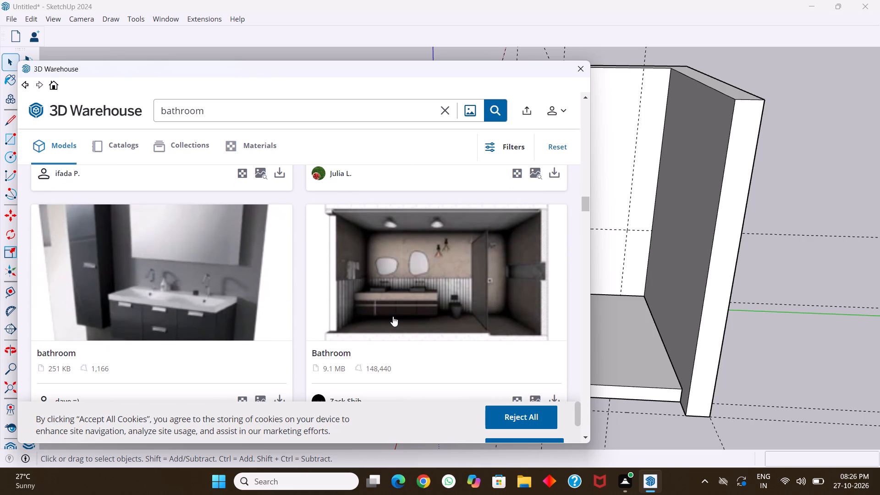
scroll(417, 296, down, 3)
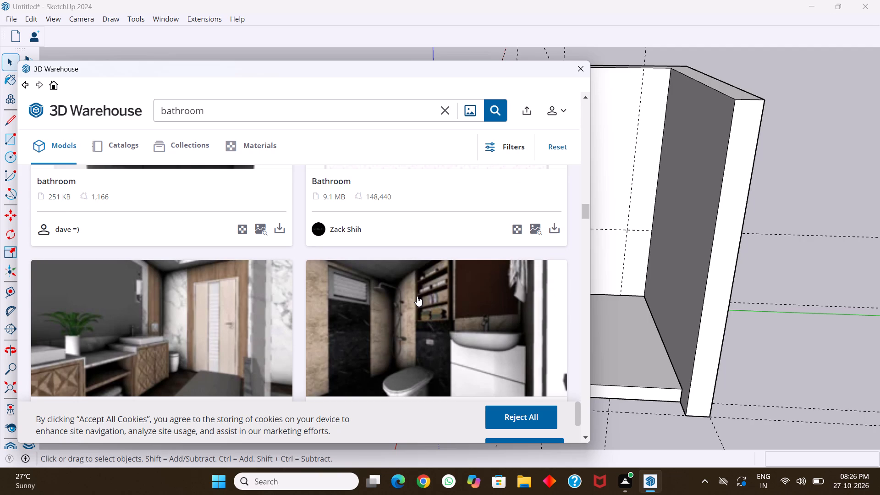
scroll(417, 296, down, 5)
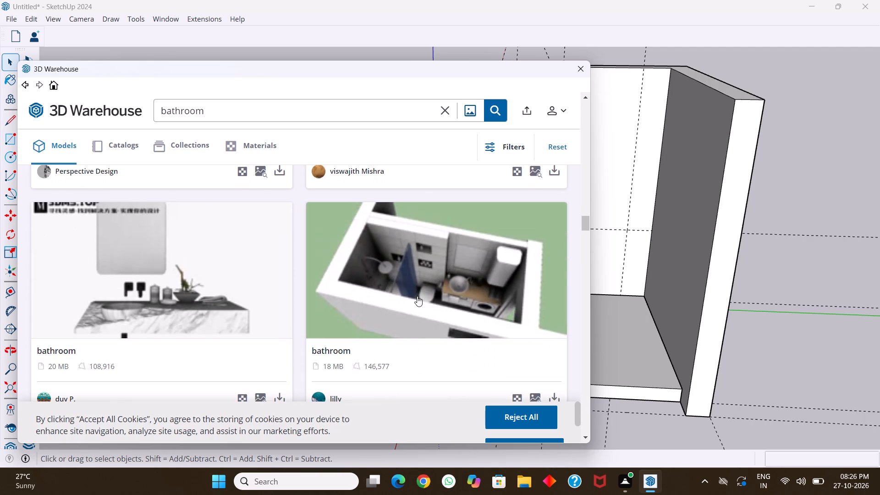
scroll(417, 296, down, 1)
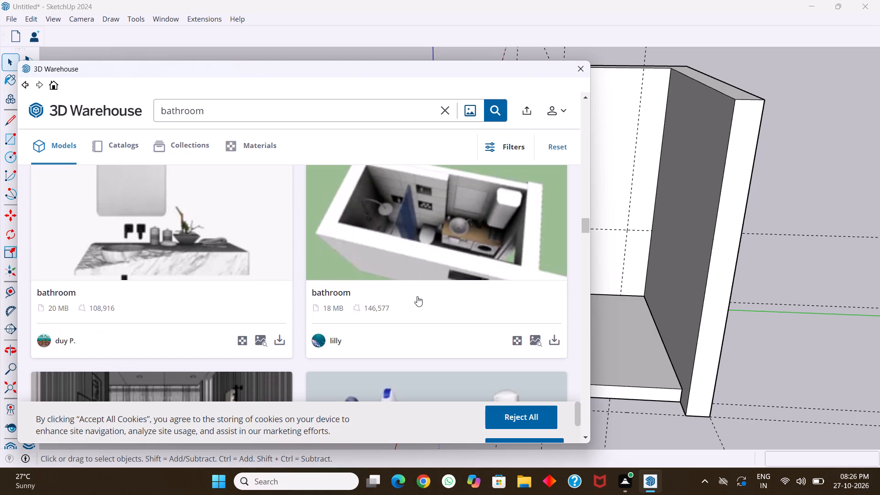
scroll(417, 296, down, 6)
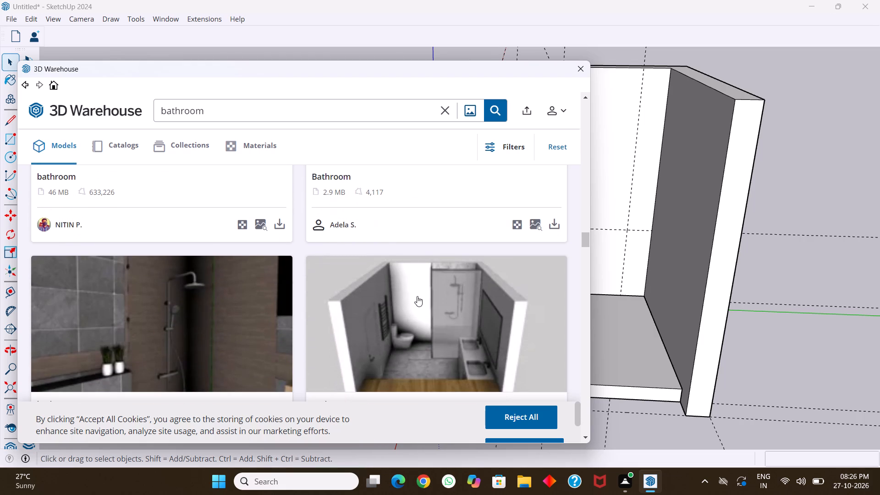
scroll(417, 296, down, 1)
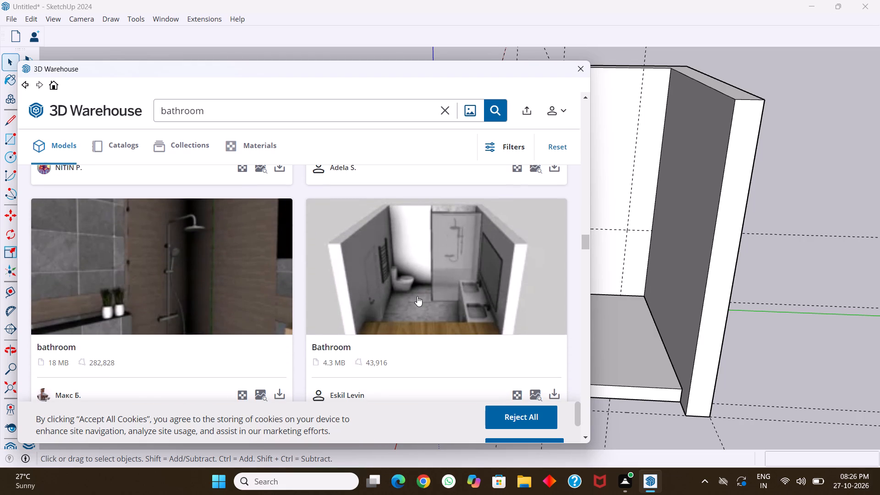
scroll(417, 296, down, 3)
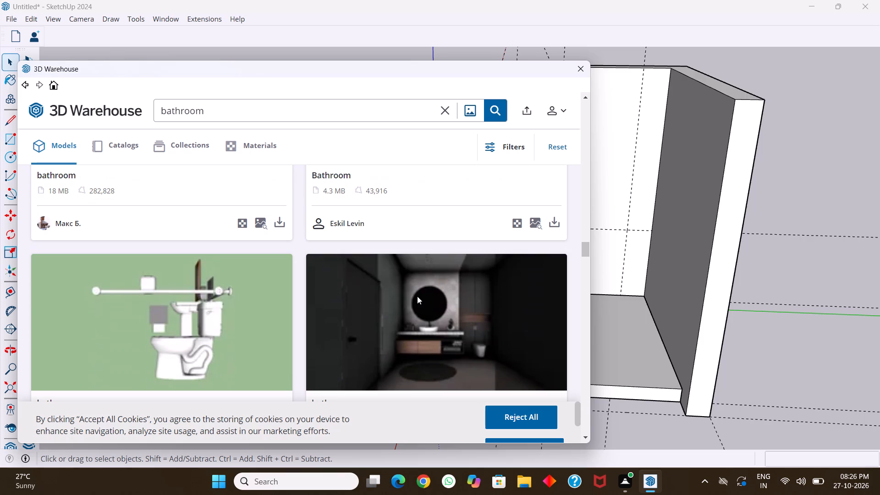
scroll(417, 296, down, 5)
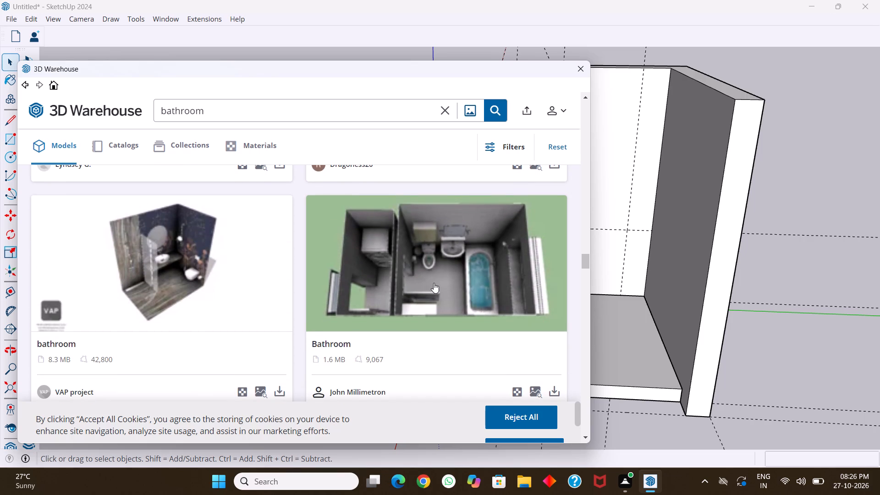
scroll(434, 283, down, 4)
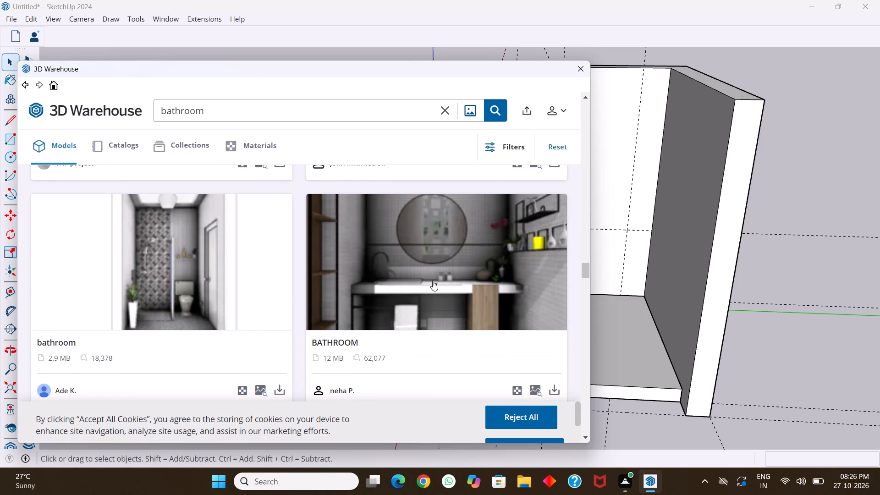
scroll(433, 280, down, 3)
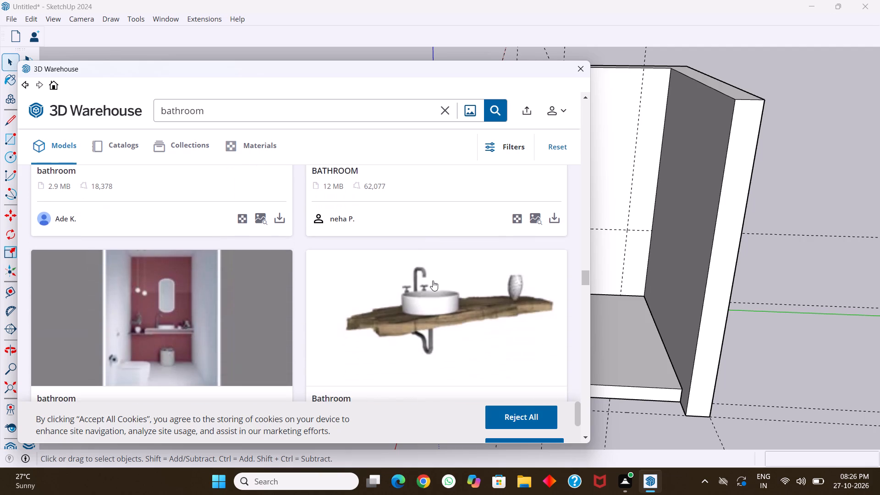
scroll(433, 280, down, 4)
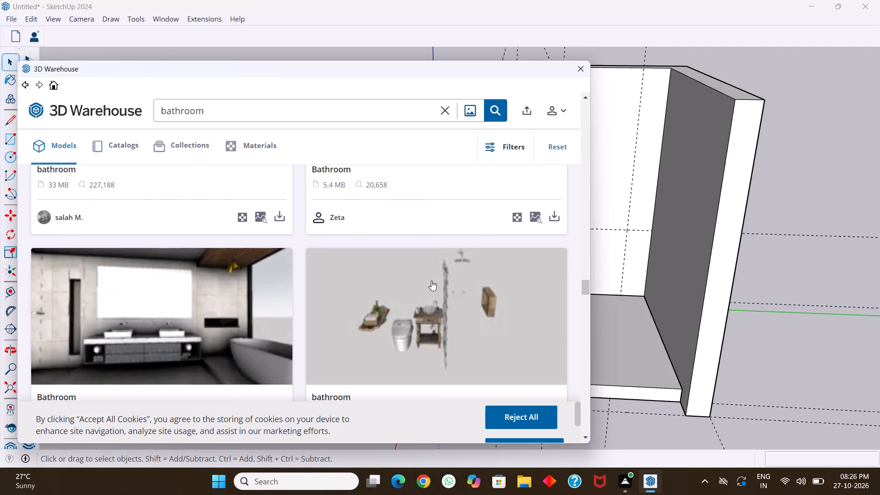
scroll(431, 280, down, 1)
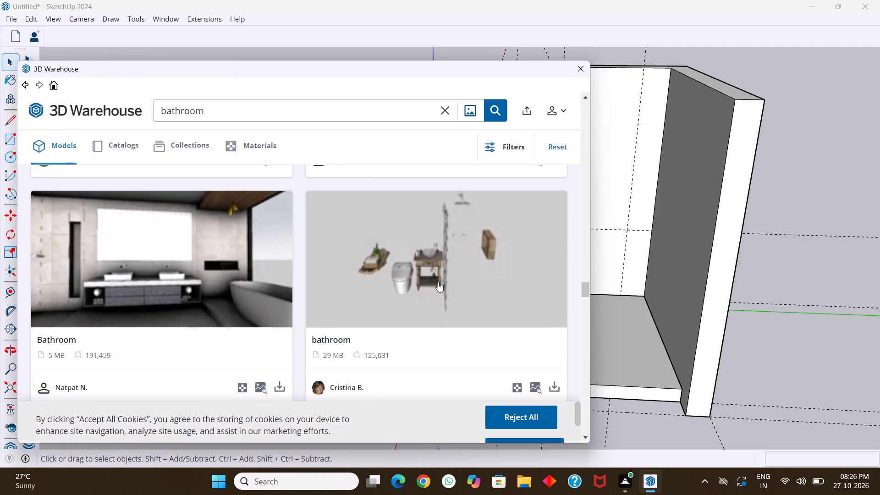
scroll(435, 275, down, 5)
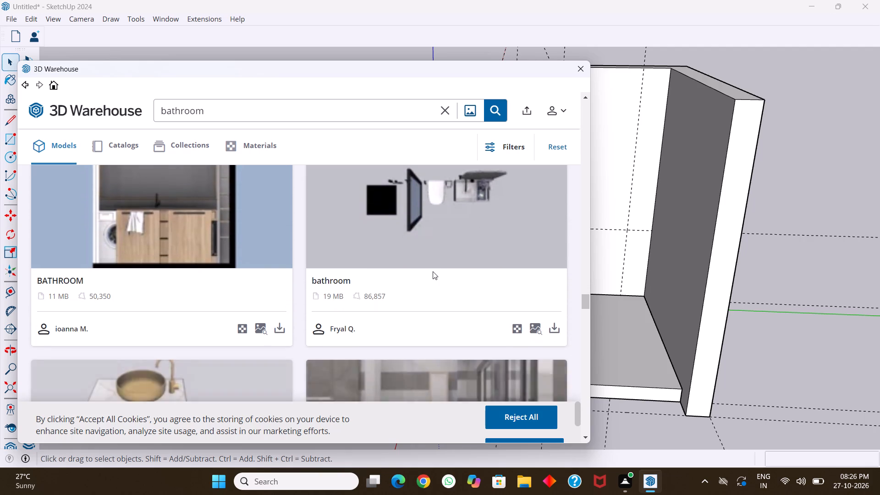
scroll(433, 271, down, 2)
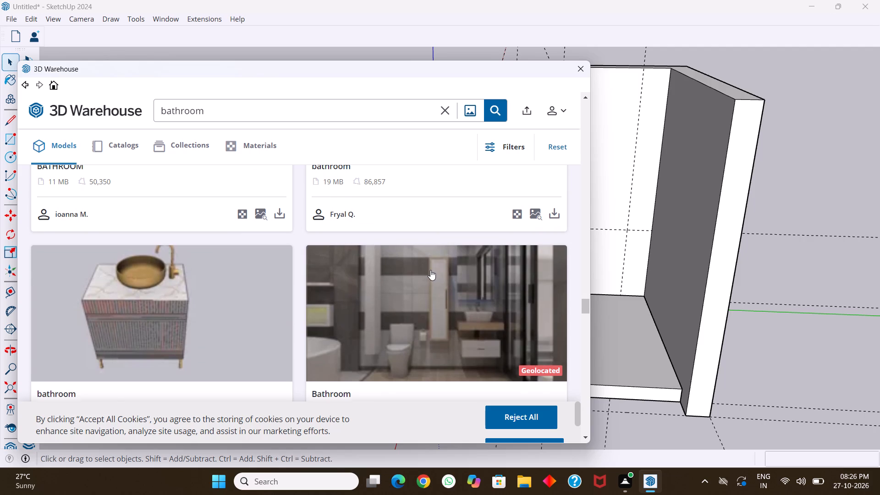
scroll(430, 270, down, 7)
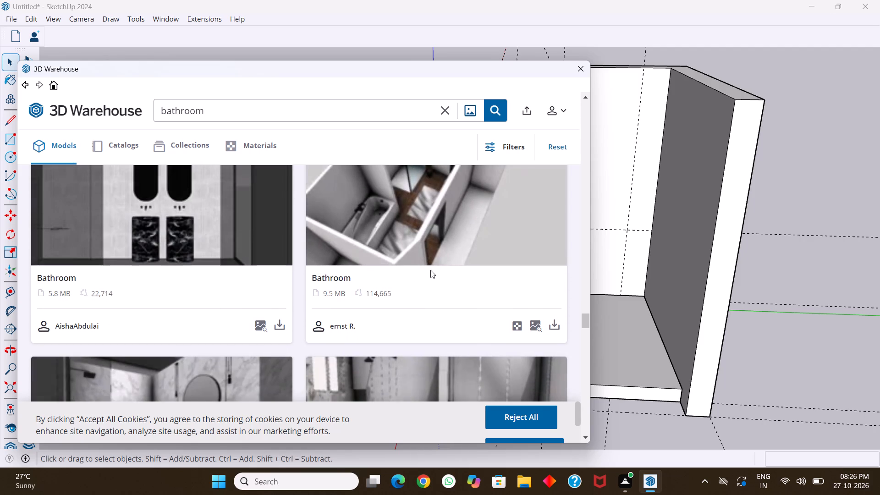
scroll(430, 270, down, 1)
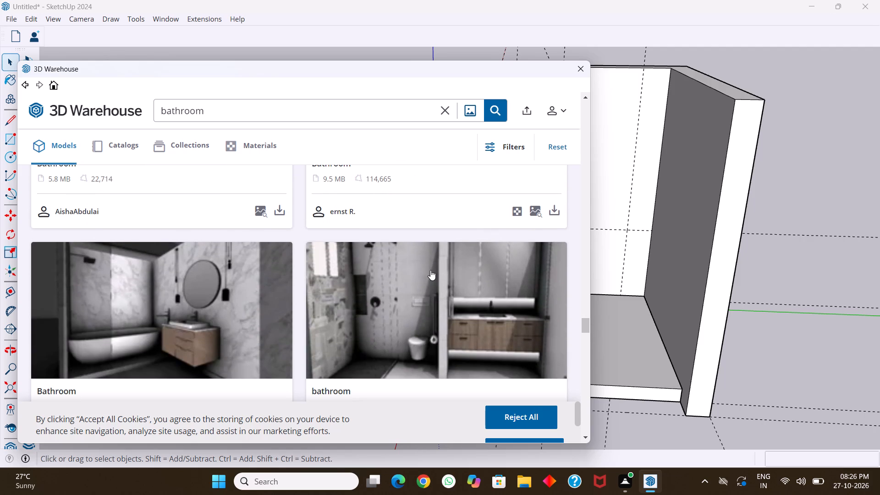
scroll(430, 270, down, 5)
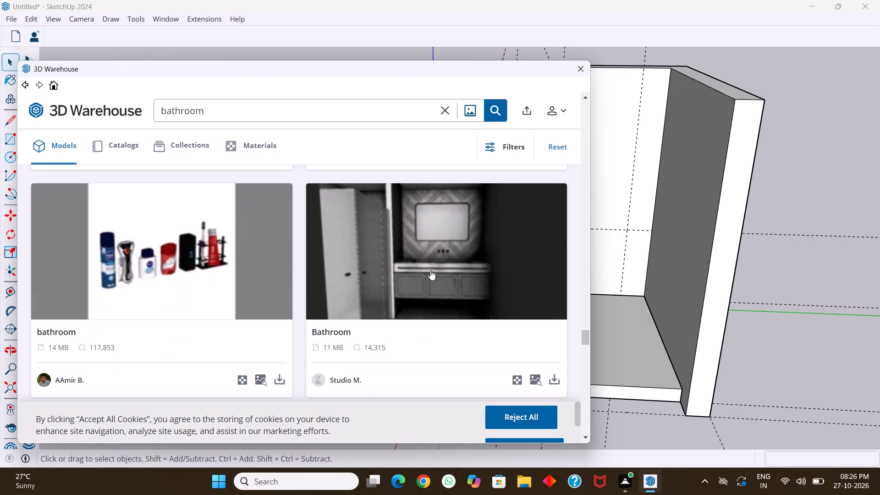
scroll(430, 270, down, 2)
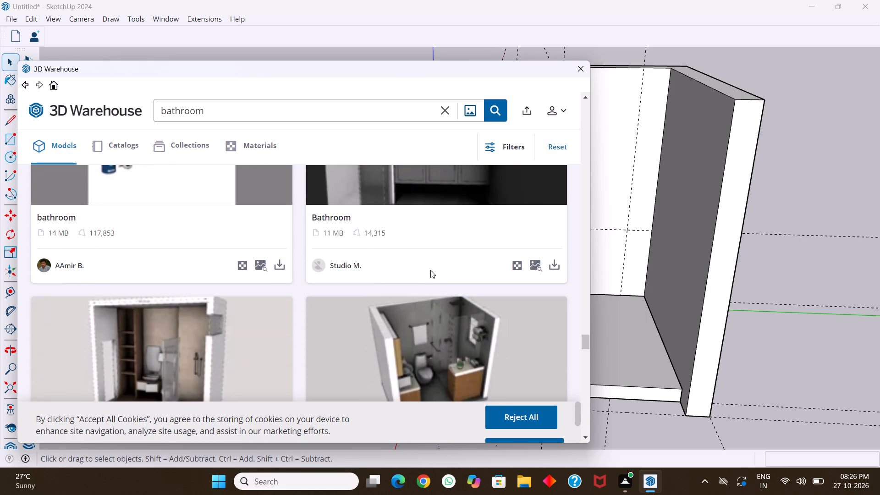
scroll(430, 270, down, 2)
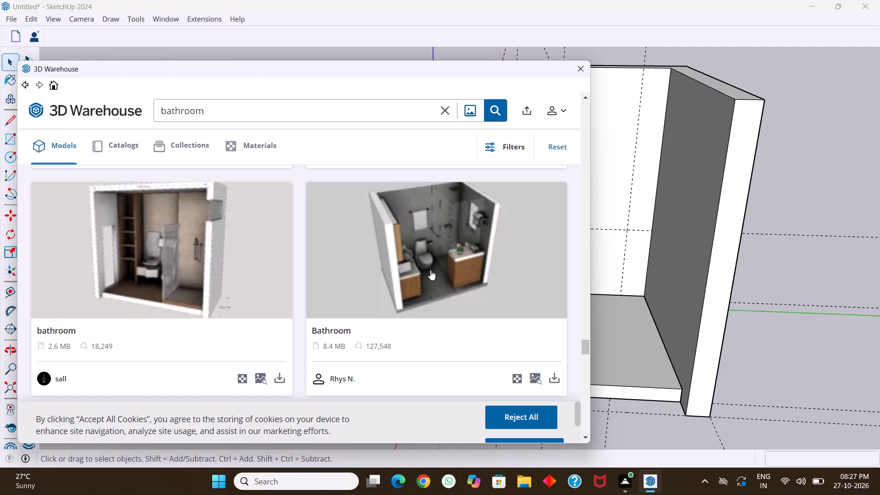
scroll(430, 270, down, 2)
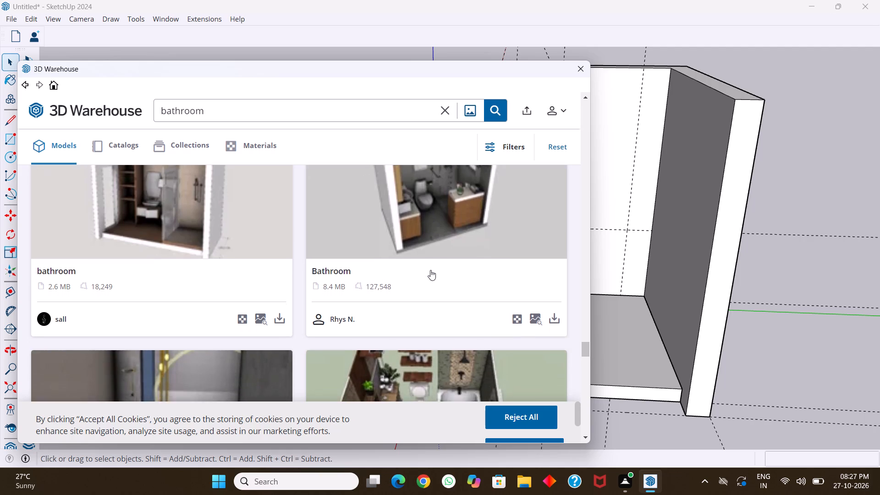
scroll(430, 270, down, 2)
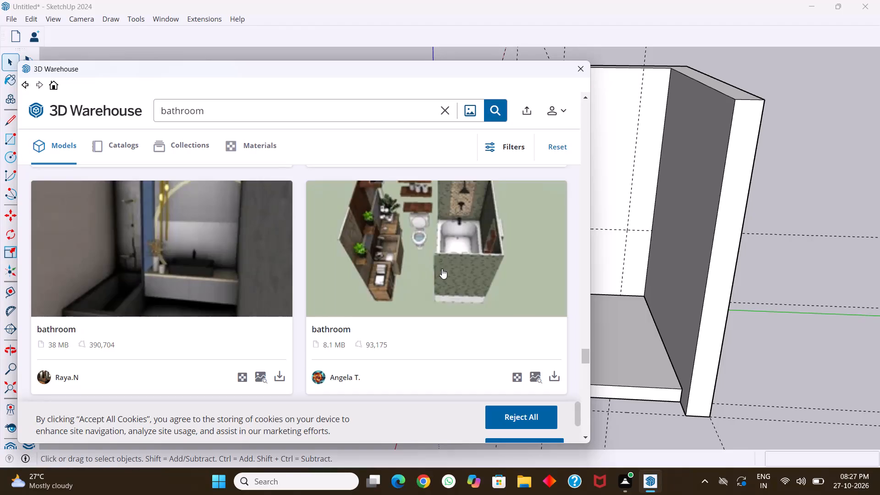
scroll(442, 269, down, 4)
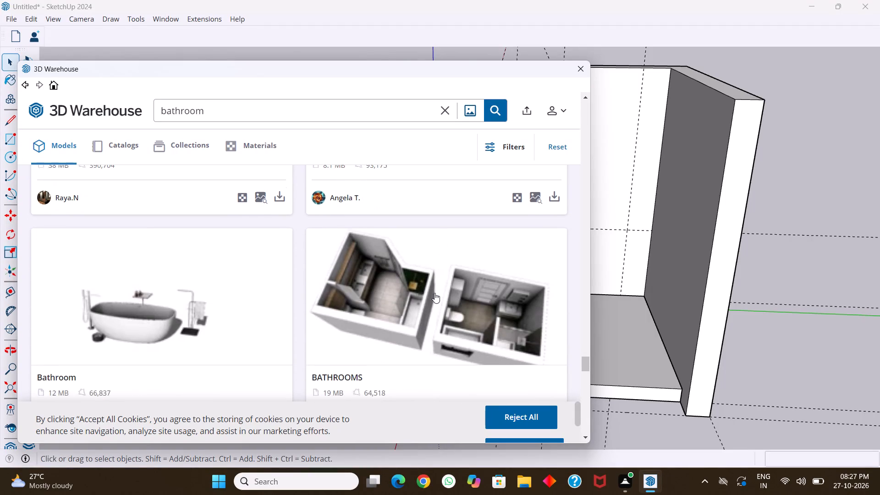
Continue through the remaining loaded 3D Warehouse results for "bathroom", examining the previews for a suitable layout or fixtures.
scroll(434, 293, down, 6)
scroll(433, 283, up, 2)
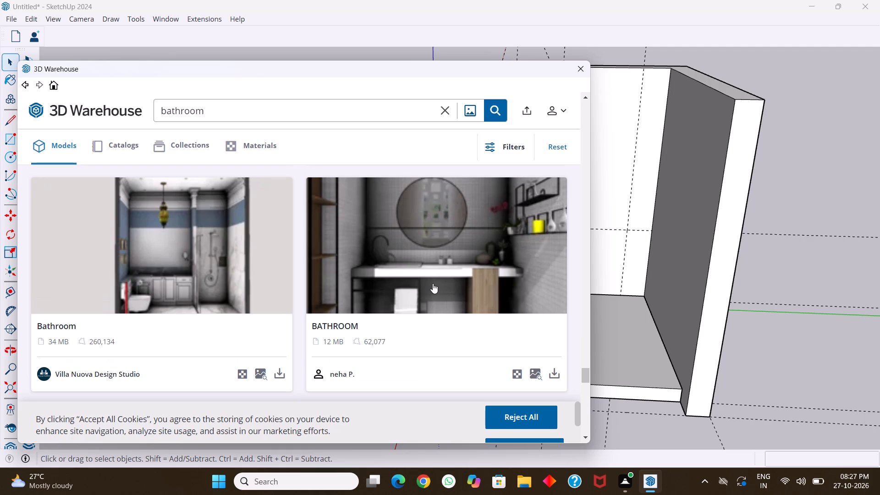
scroll(433, 283, down, 4)
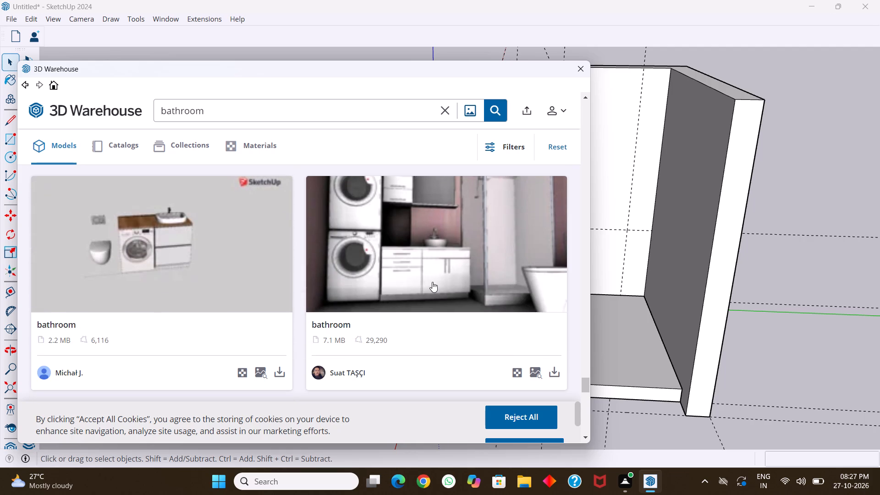
scroll(432, 282, down, 5)
scroll(432, 282, up, 3)
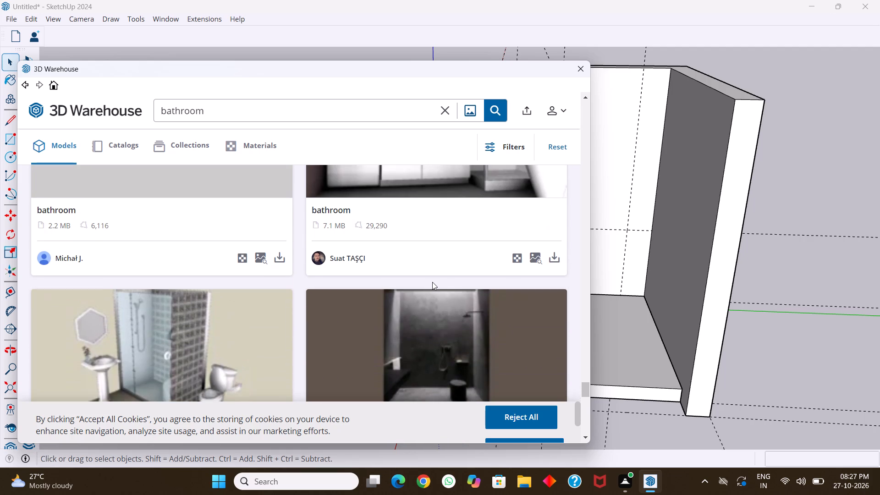
scroll(432, 282, down, 4)
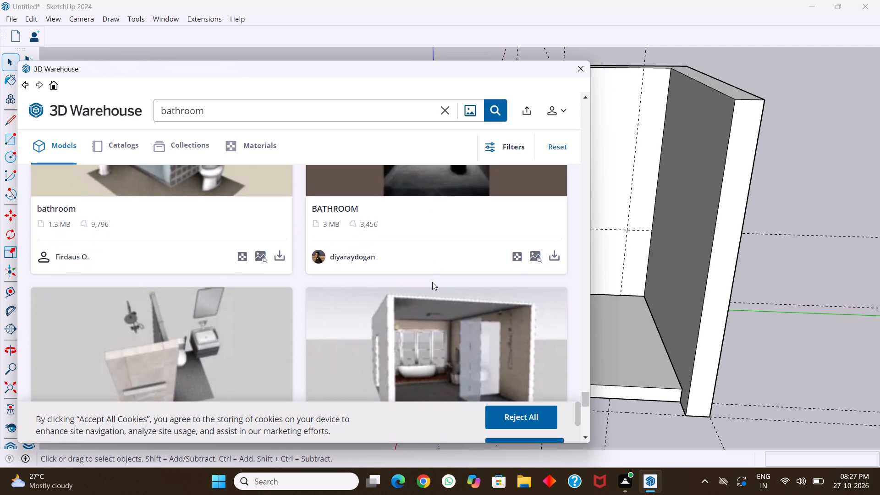
scroll(432, 282, down, 3)
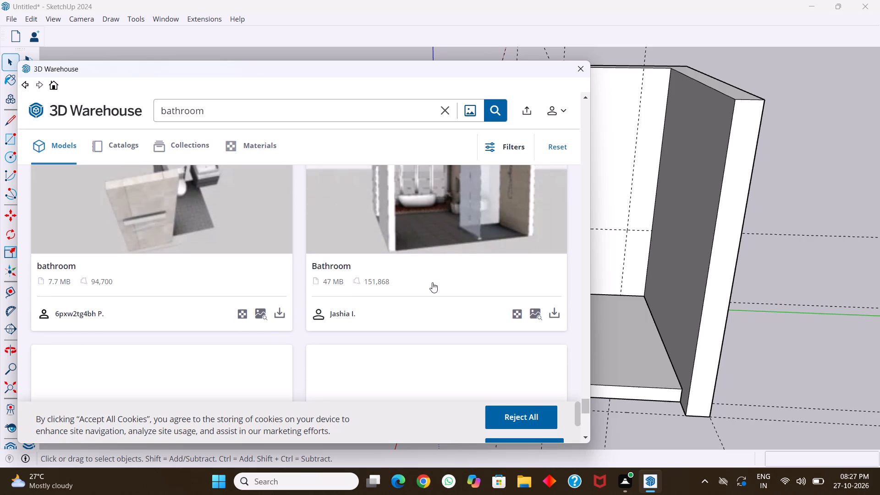
scroll(432, 282, down, 4)
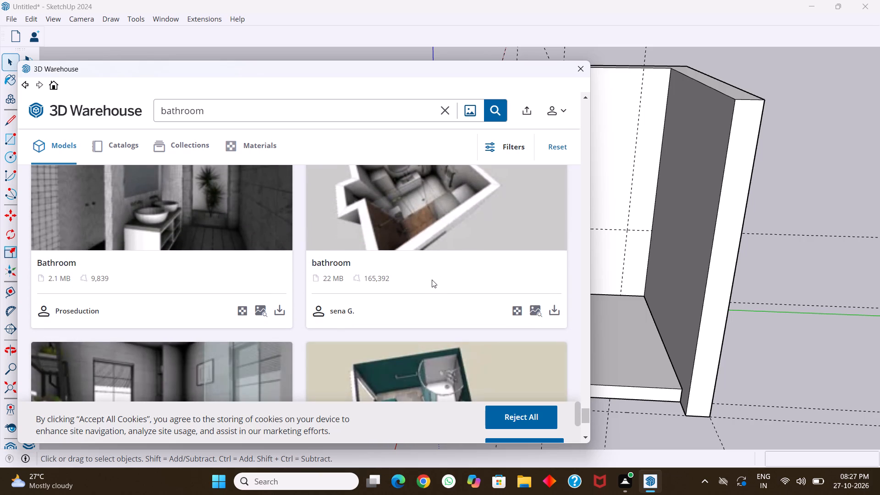
scroll(432, 280, down, 3)
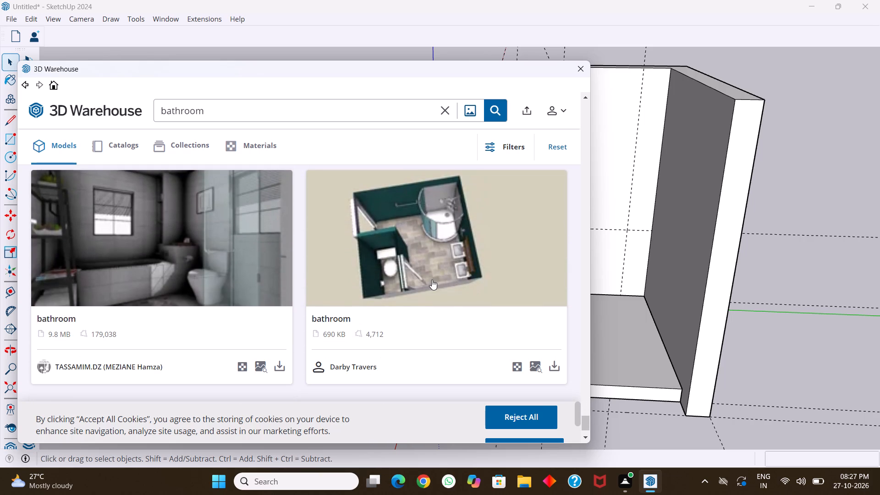
scroll(432, 280, down, 5)
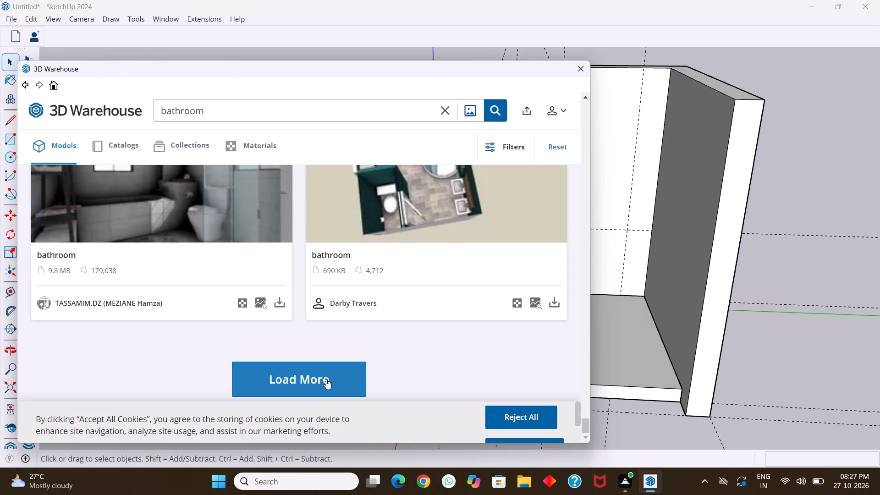
Load more "bathroom" results in 3D Warehouse and examine the additional model previews for a suitable bathroom layout or fixtures.
click(326, 377)
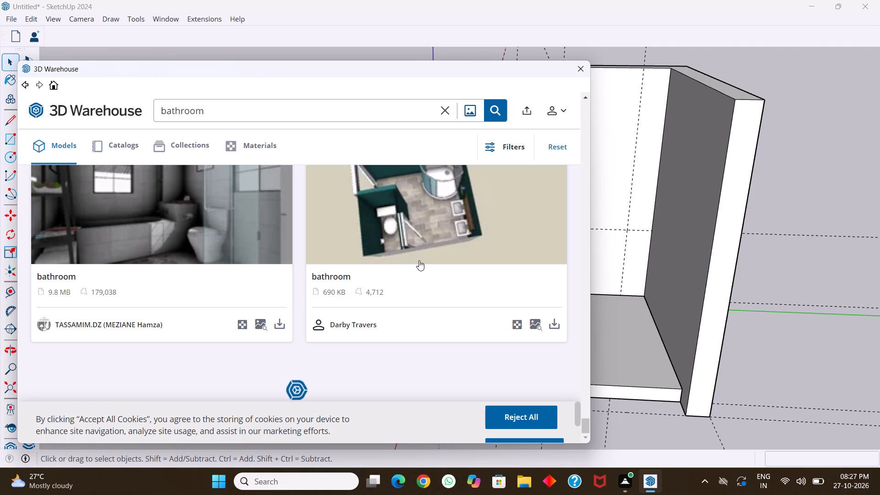
scroll(421, 255, down, 2)
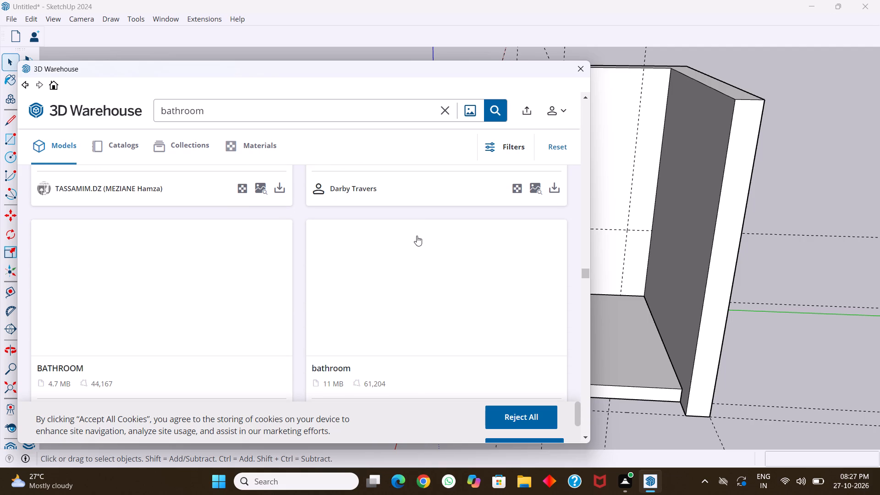
scroll(417, 235, down, 3)
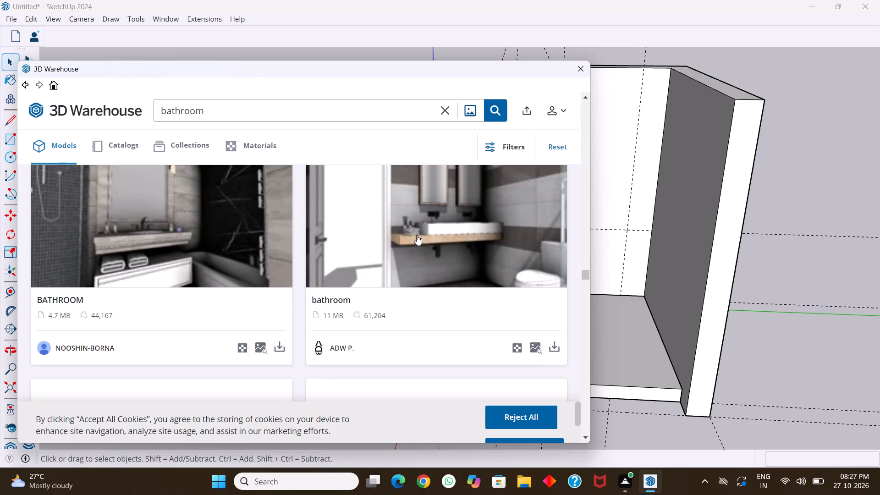
scroll(417, 235, down, 3)
scroll(417, 235, up, 2)
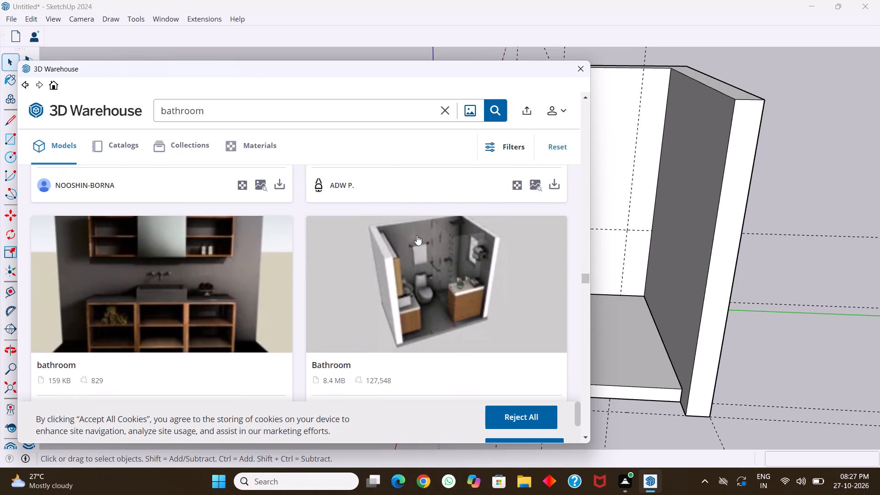
scroll(417, 235, down, 4)
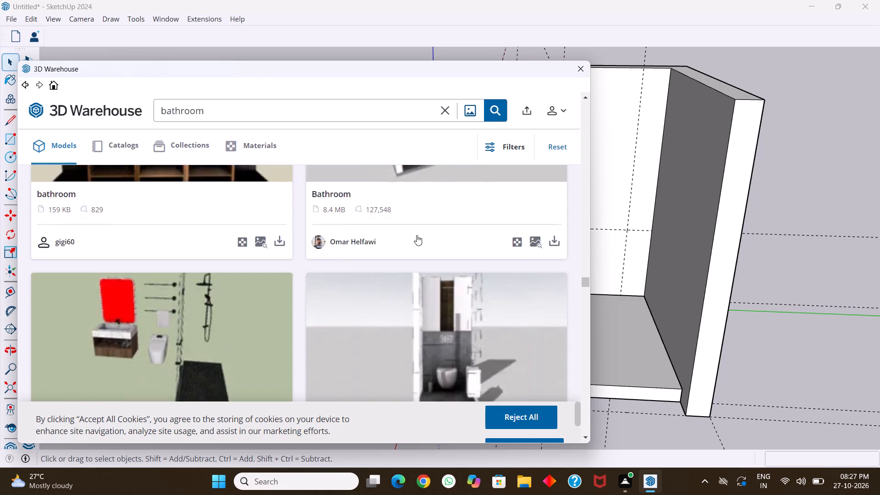
scroll(417, 235, down, 4)
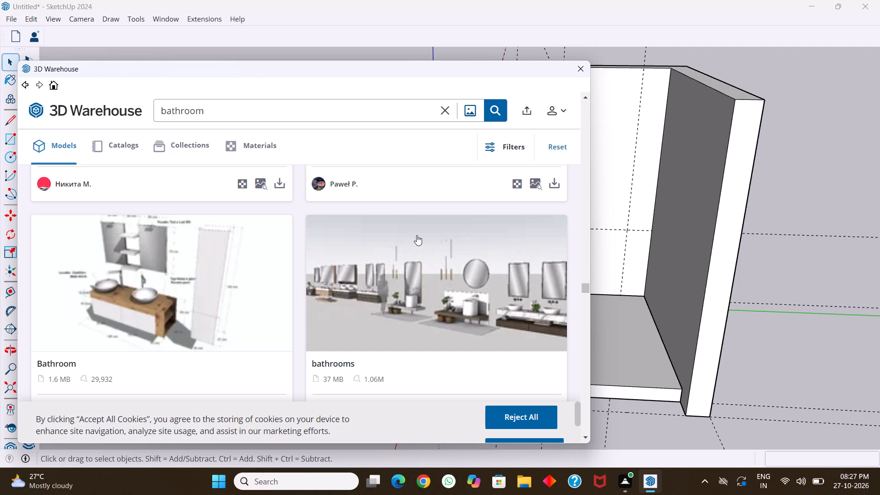
scroll(417, 235, down, 2)
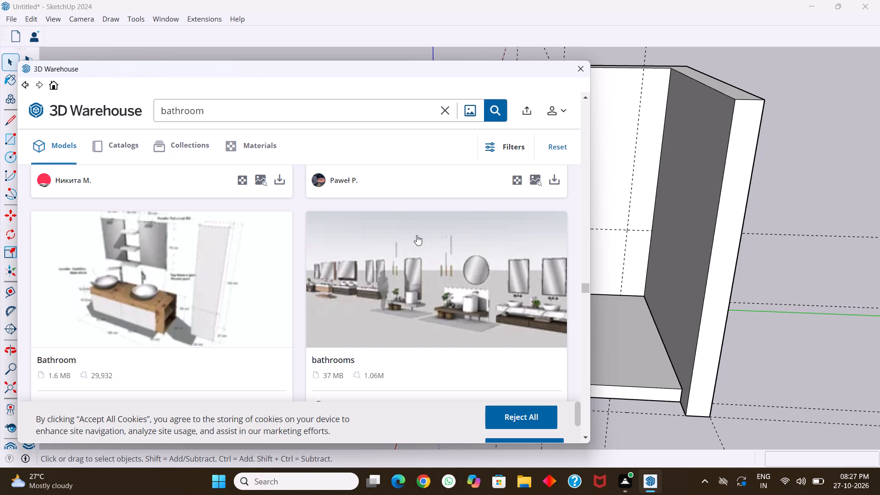
scroll(417, 235, down, 6)
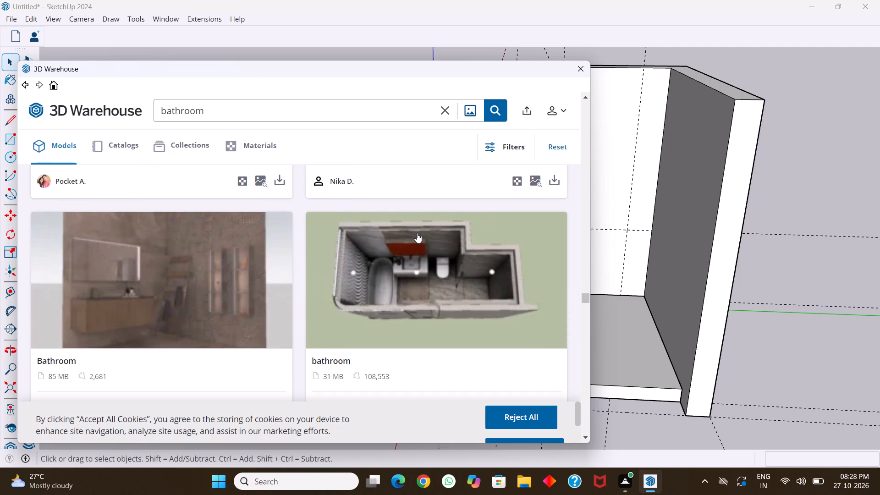
scroll(417, 233, down, 4)
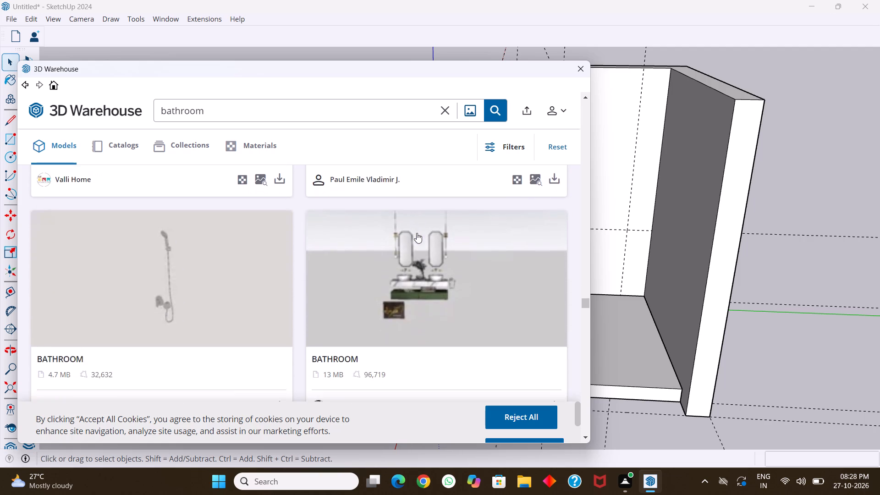
scroll(417, 233, down, 2)
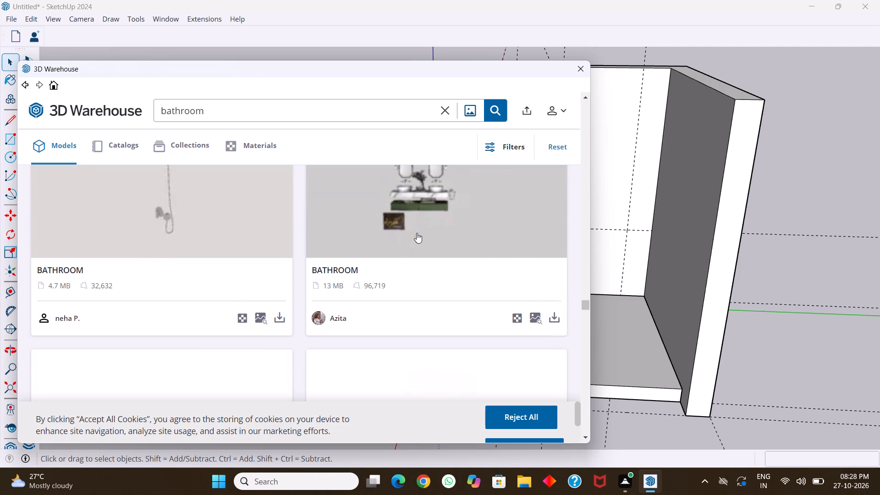
scroll(417, 233, down, 3)
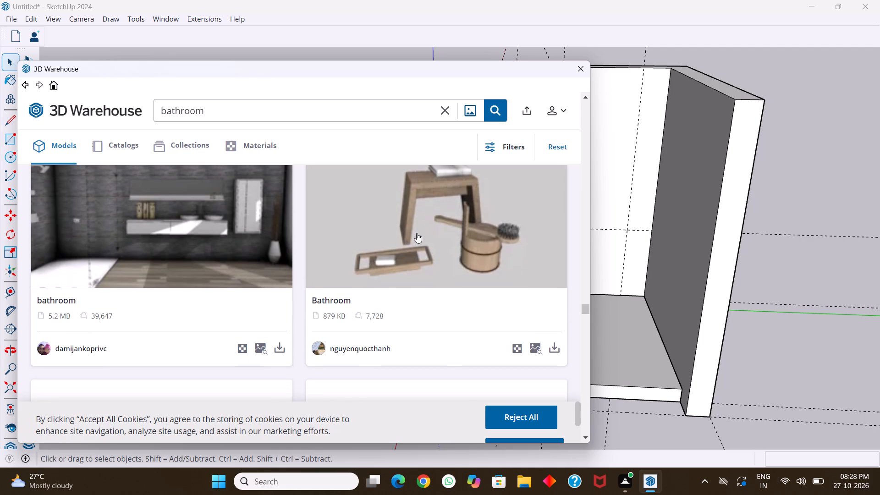
scroll(417, 233, down, 4)
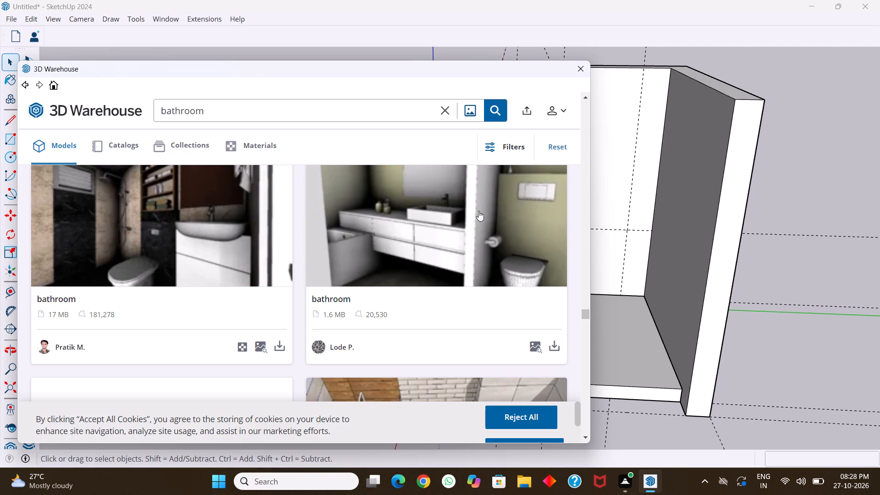
scroll(470, 249, down, 3)
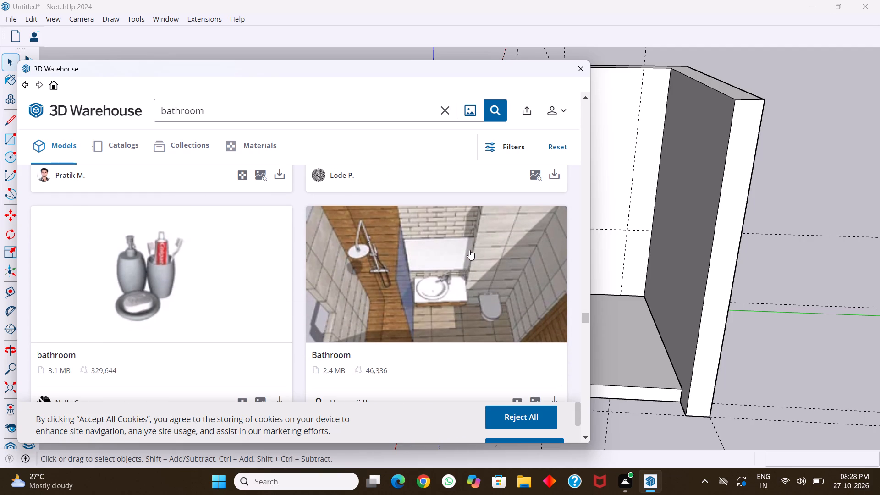
scroll(469, 250, down, 4)
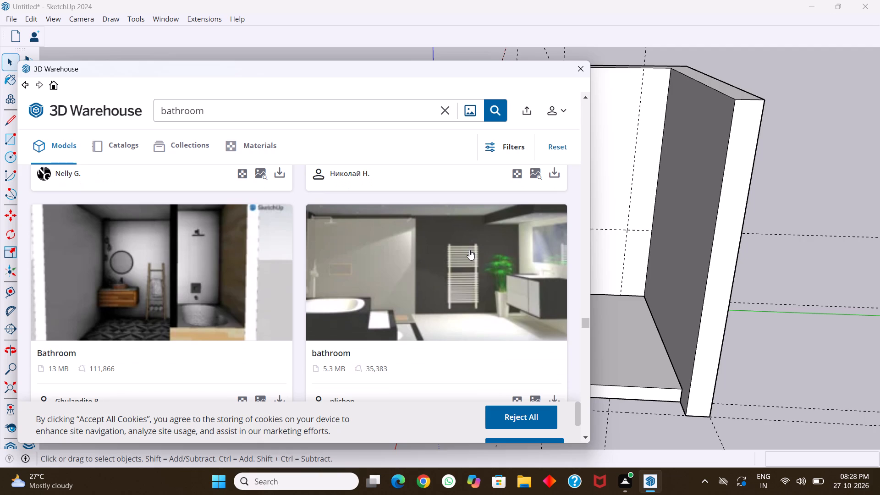
scroll(403, 271, down, 2)
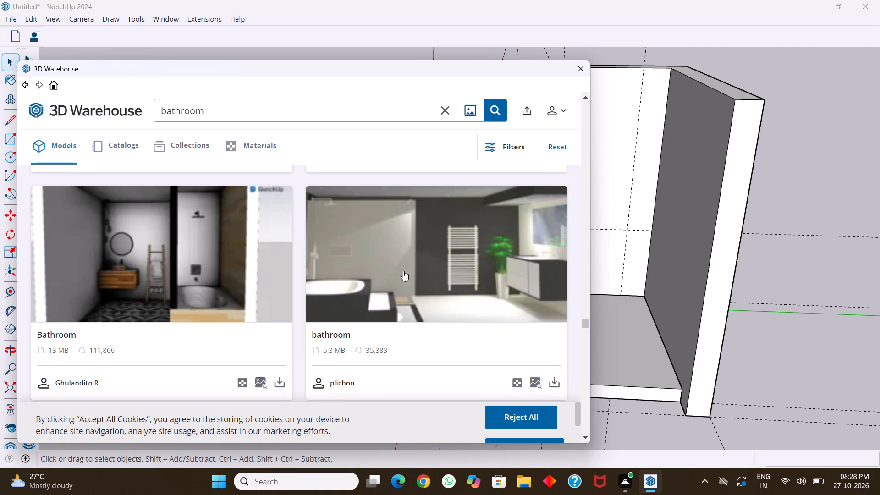
scroll(403, 271, down, 3)
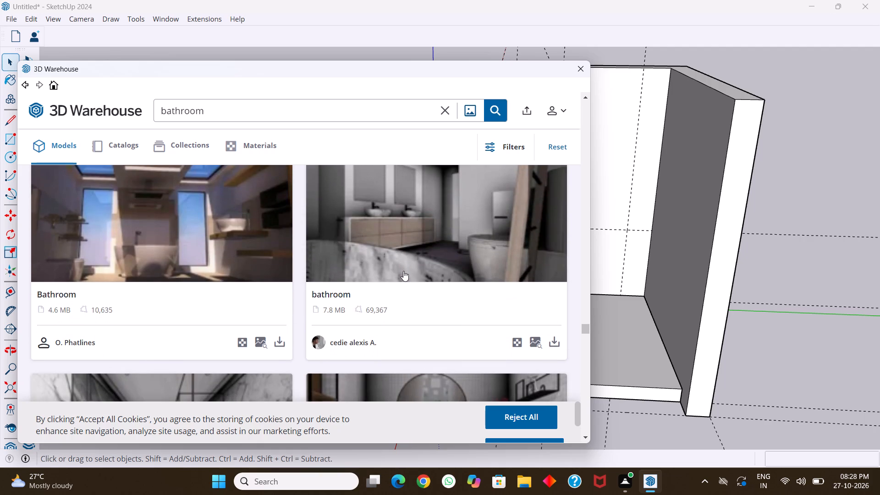
scroll(404, 271, down, 2)
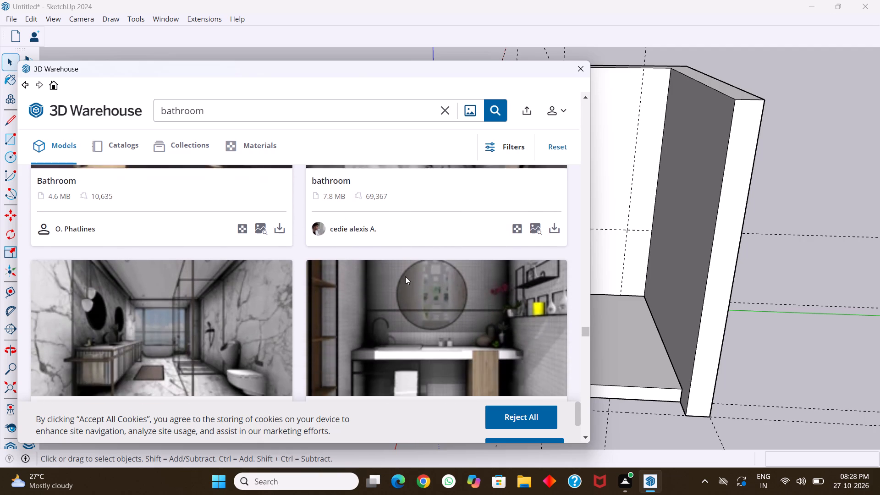
scroll(405, 276, down, 4)
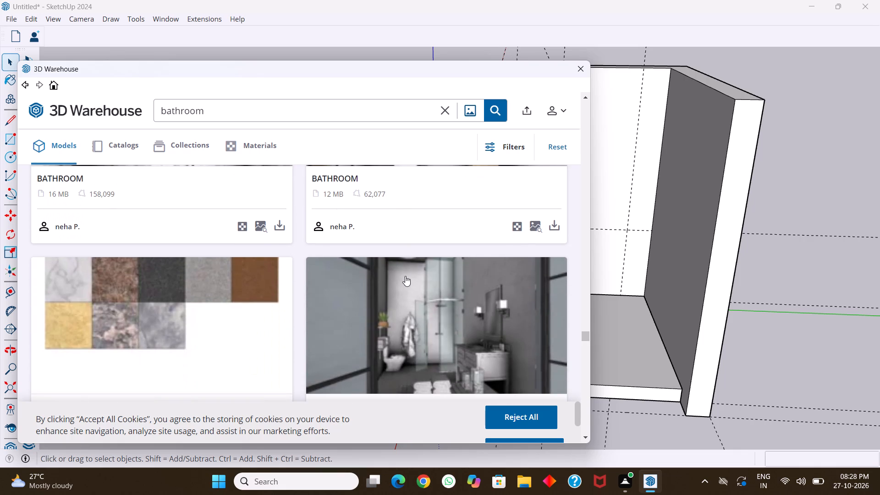
scroll(405, 276, down, 5)
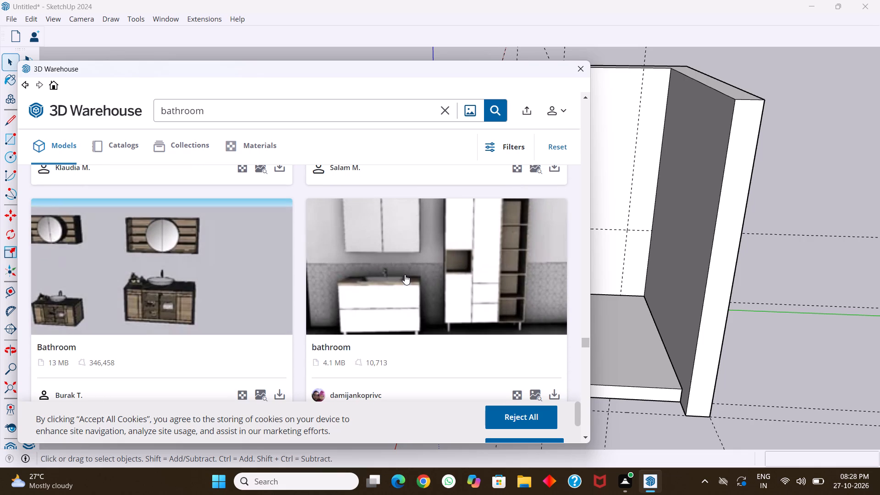
scroll(405, 275, down, 4)
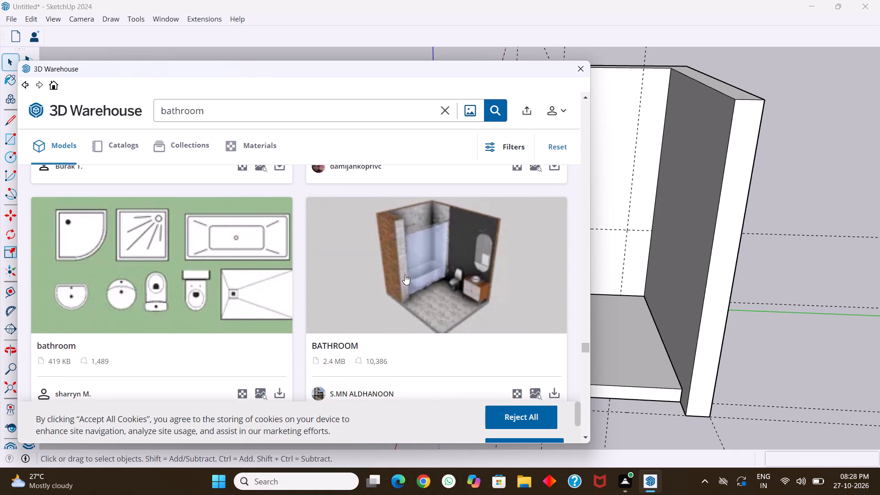
scroll(405, 275, down, 7)
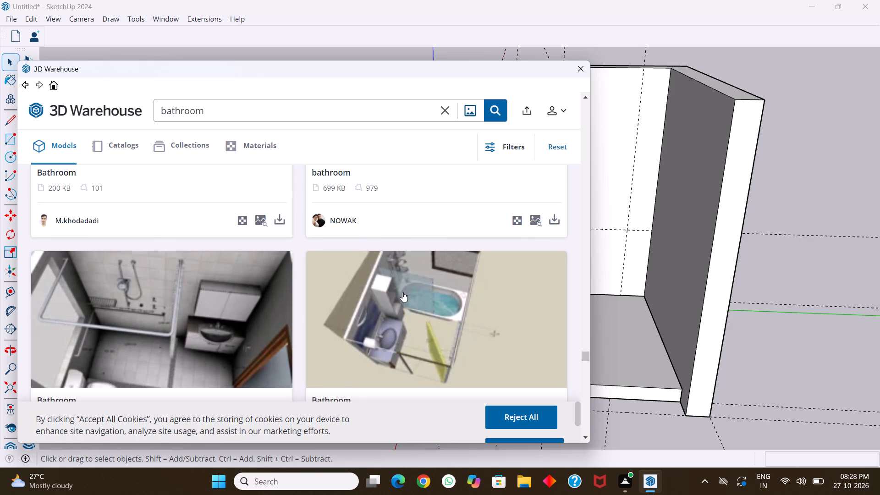
scroll(402, 292, down, 6)
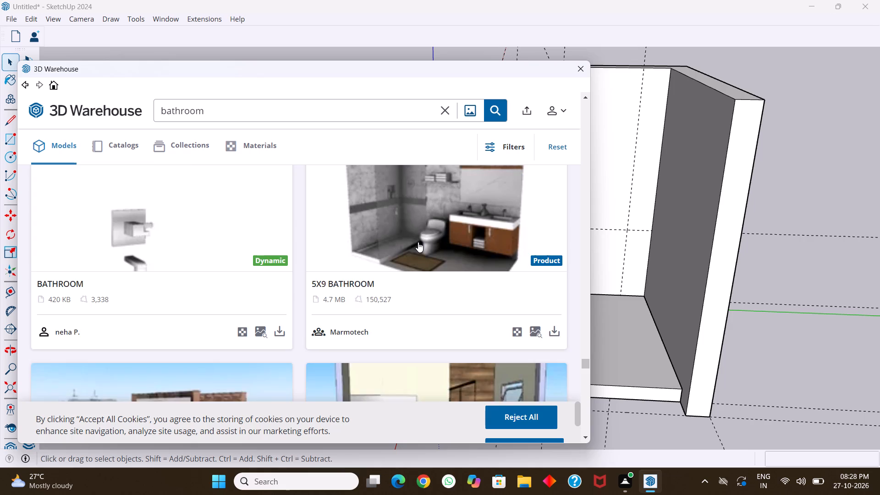
scroll(418, 242, up, 1)
scroll(415, 272, down, 2)
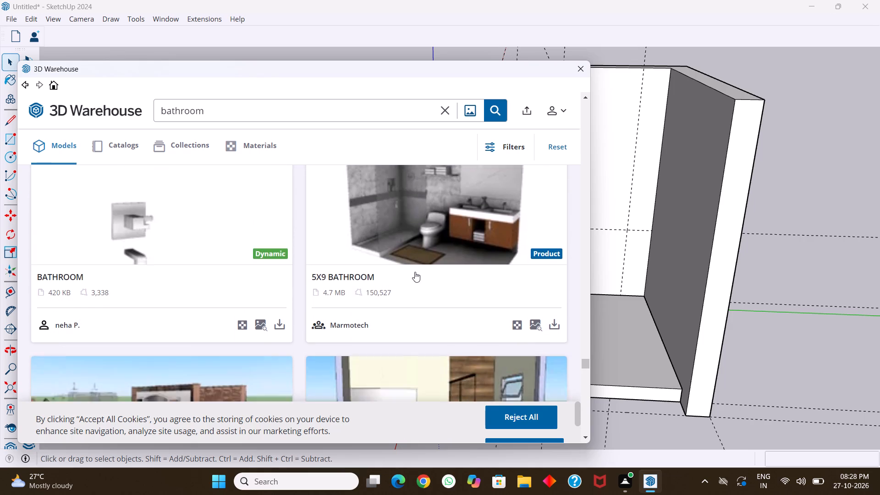
scroll(415, 272, down, 4)
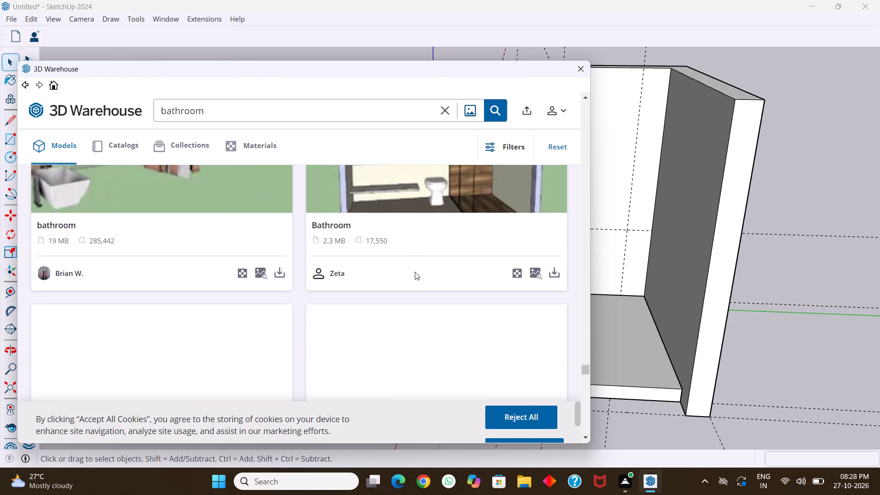
scroll(415, 272, down, 3)
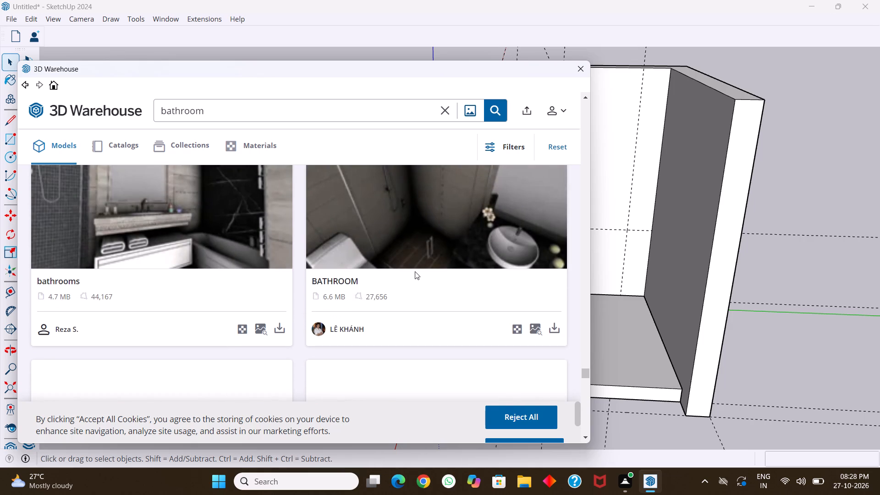
scroll(415, 271, up, 2)
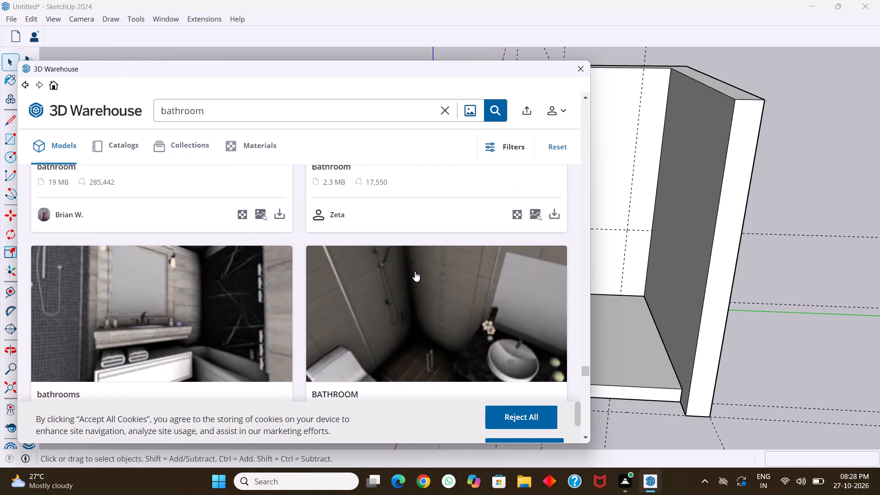
scroll(415, 271, down, 2)
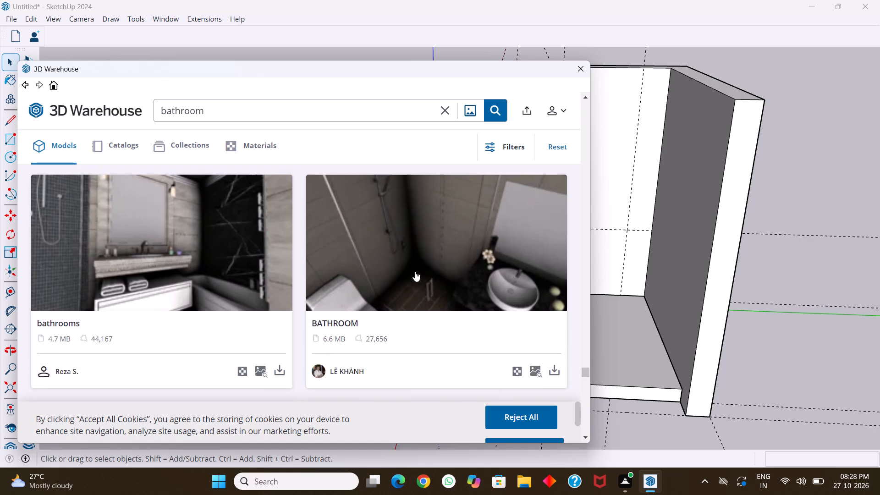
Examine further "bathroom" model previews in the 3D Warehouse results, looking for a suitable bathroom layout or fixtures.
scroll(415, 271, down, 7)
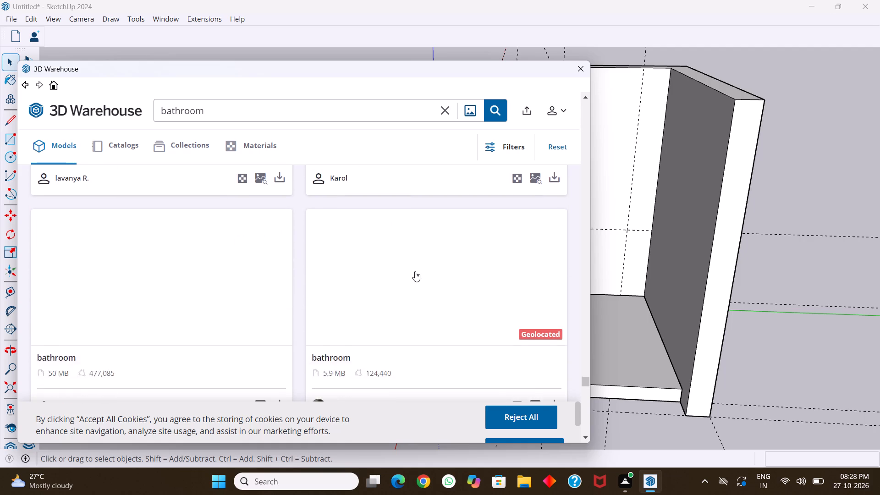
scroll(415, 271, down, 5)
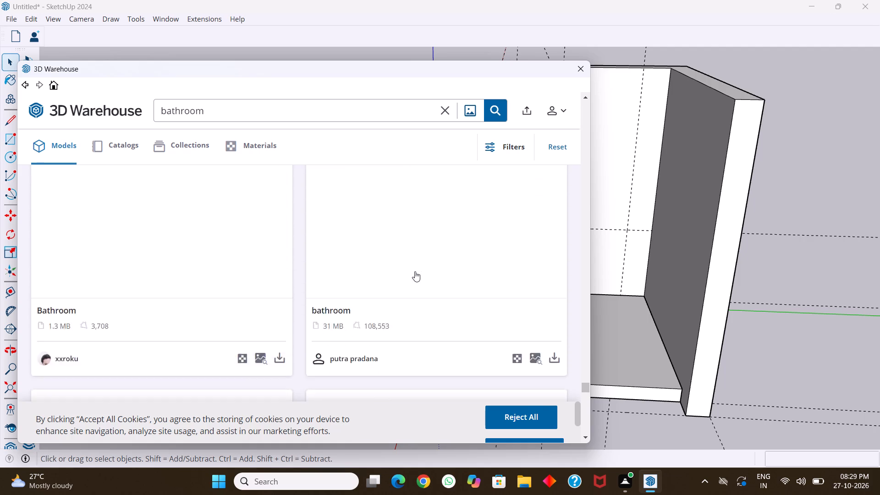
scroll(414, 270, up, 1)
scroll(414, 270, down, 3)
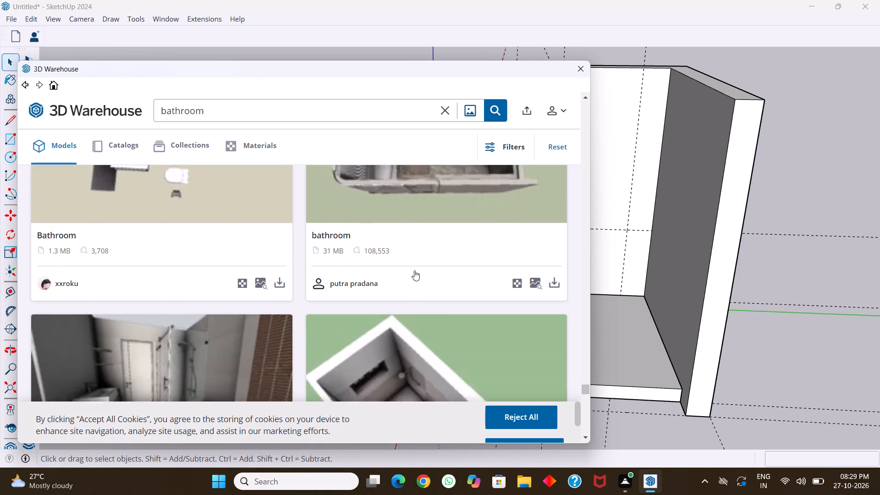
scroll(414, 270, down, 2)
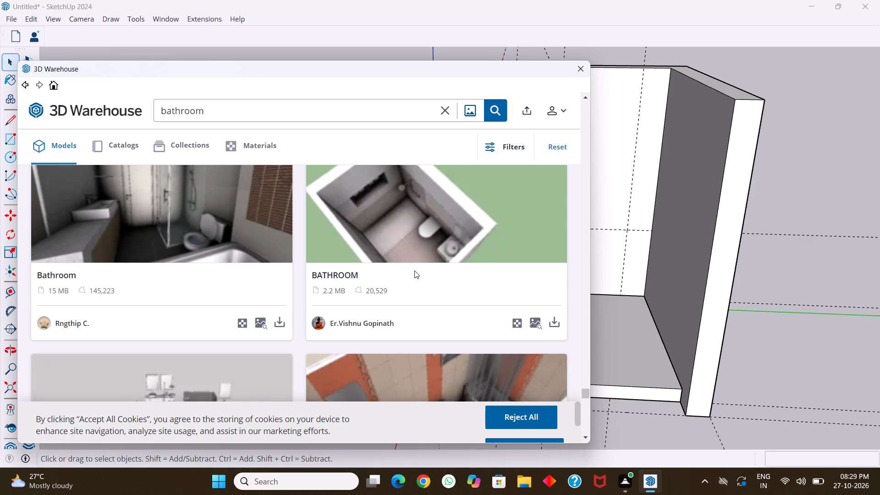
scroll(368, 279, up, 1)
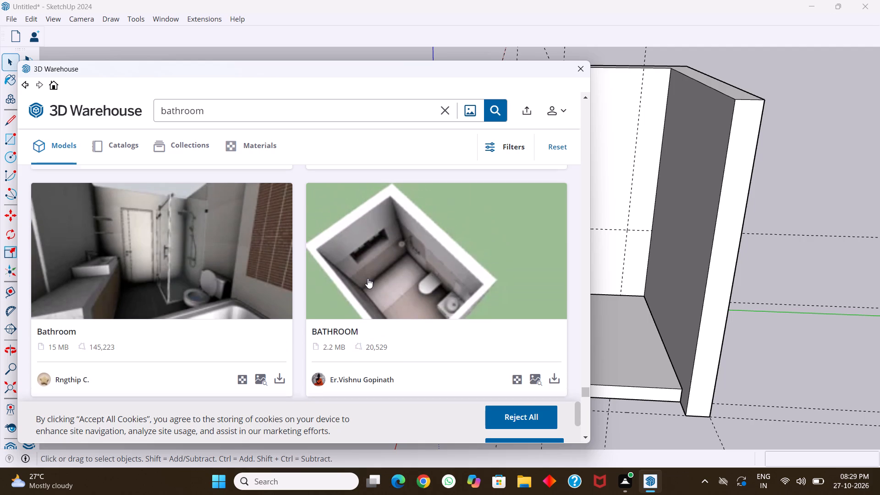
scroll(368, 278, up, 2)
scroll(368, 278, down, 4)
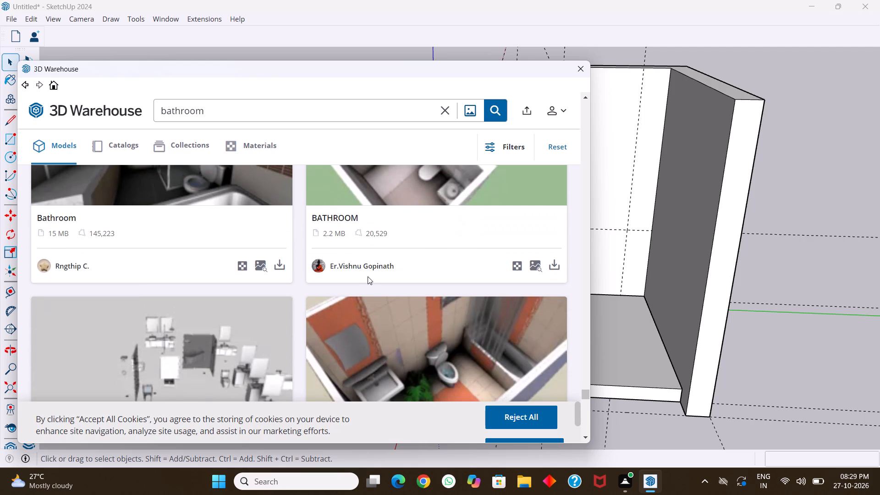
scroll(368, 276, down, 2)
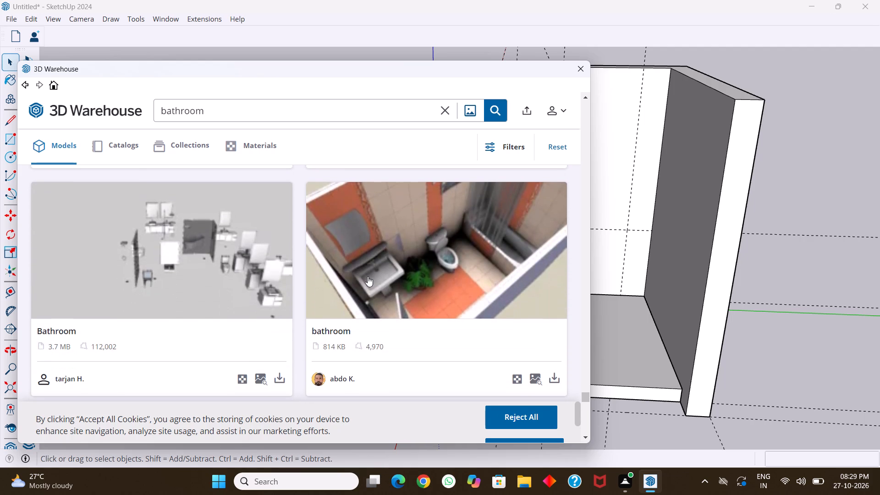
scroll(368, 276, down, 3)
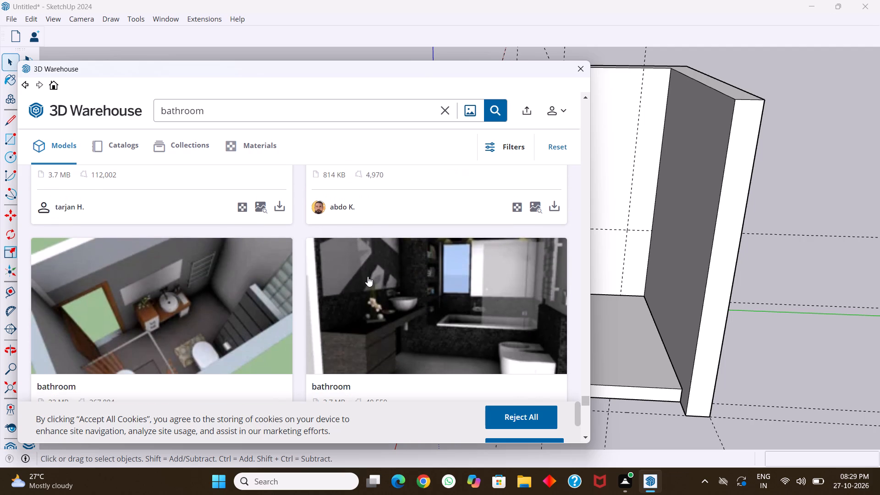
scroll(368, 276, down, 3)
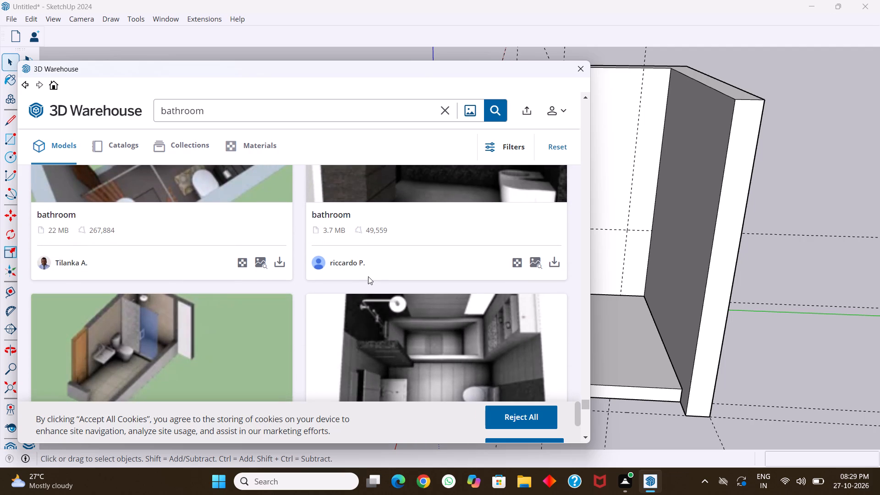
scroll(368, 276, down, 5)
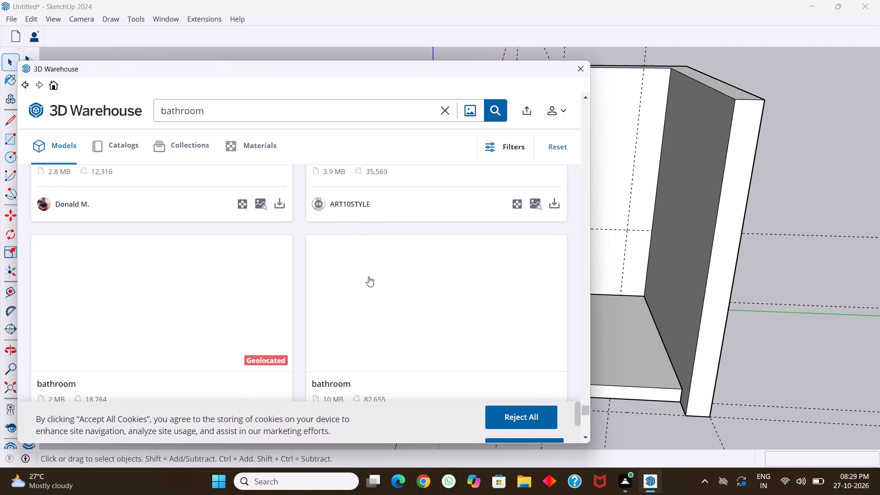
scroll(373, 282, down, 1)
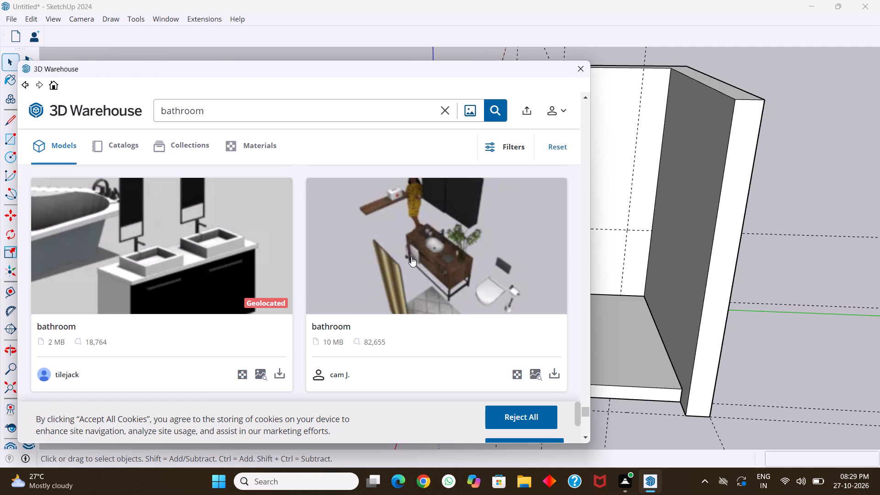
scroll(411, 257, down, 5)
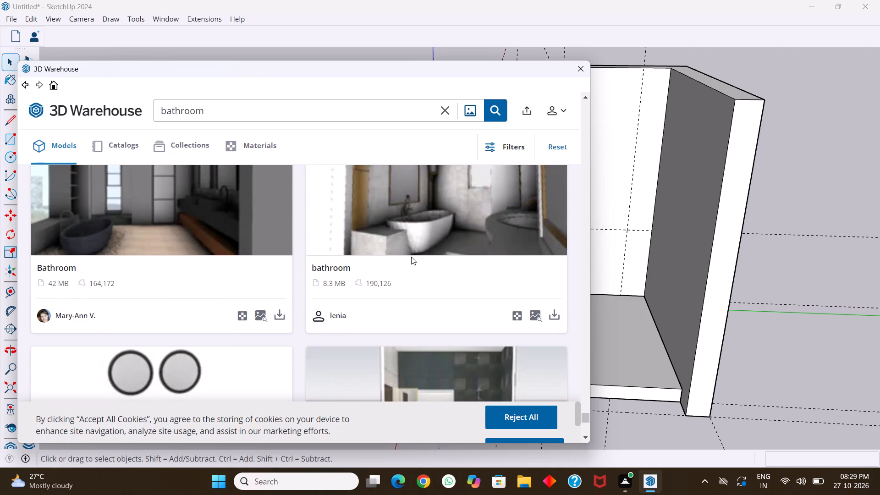
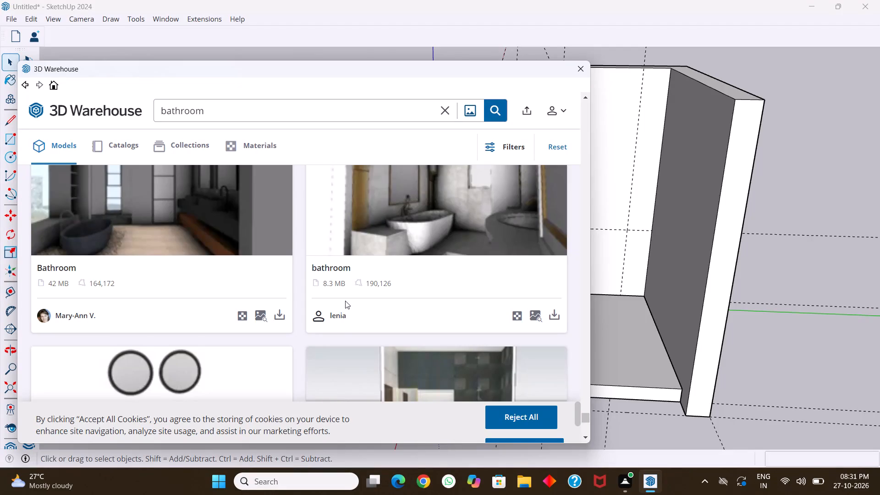
Load another batch of "bathroom" results in 3D Warehouse and examine the first new model previews for a suitable layout or fixtures.
scroll(345, 301, down, 8)
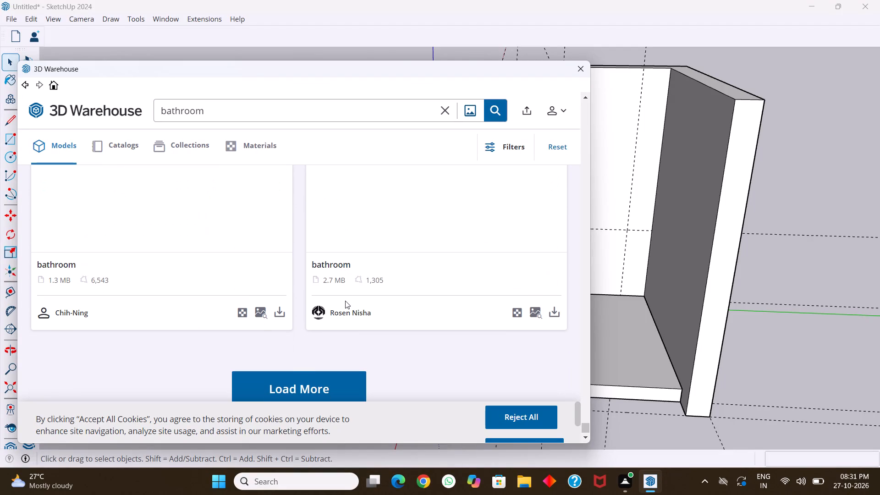
scroll(345, 301, up, 1)
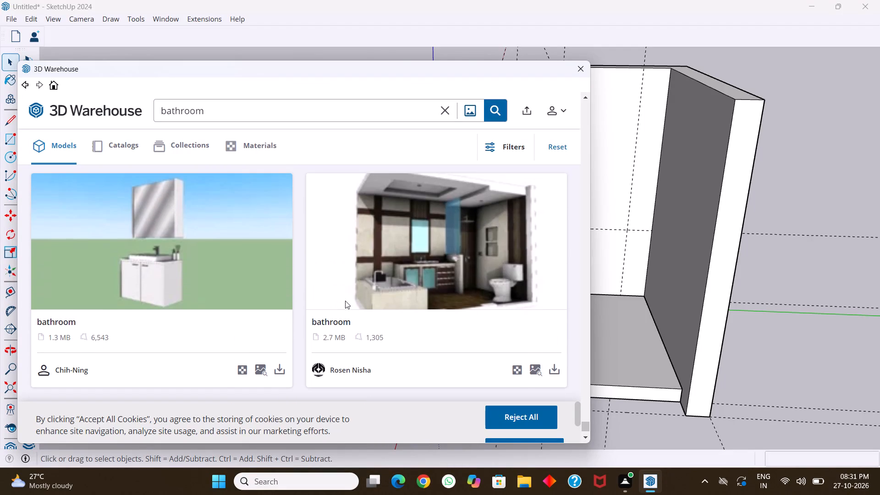
scroll(345, 301, down, 5)
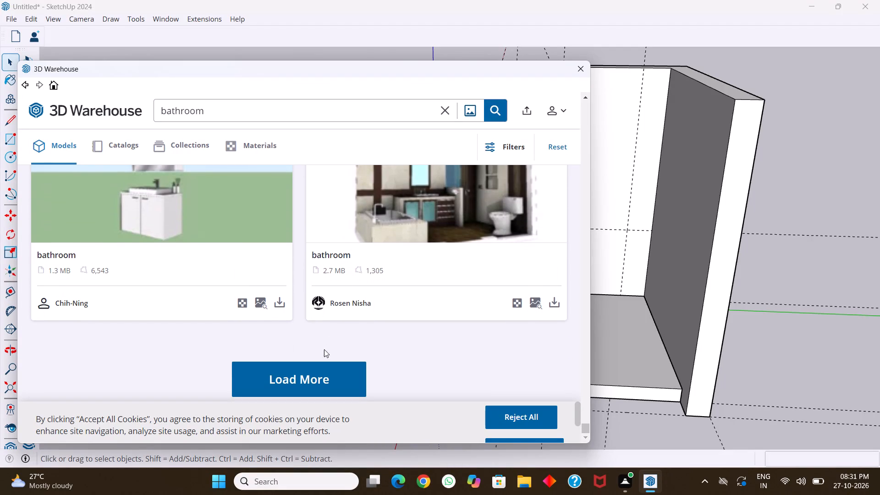
click(308, 375)
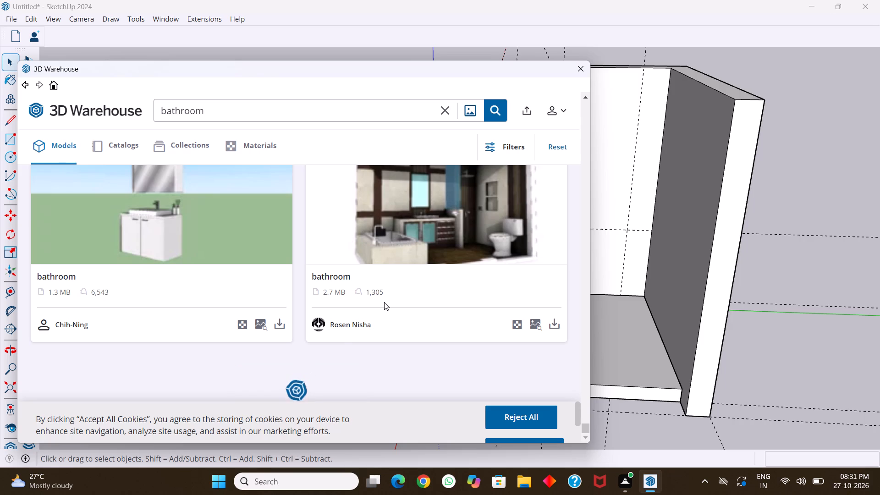
scroll(384, 302, down, 3)
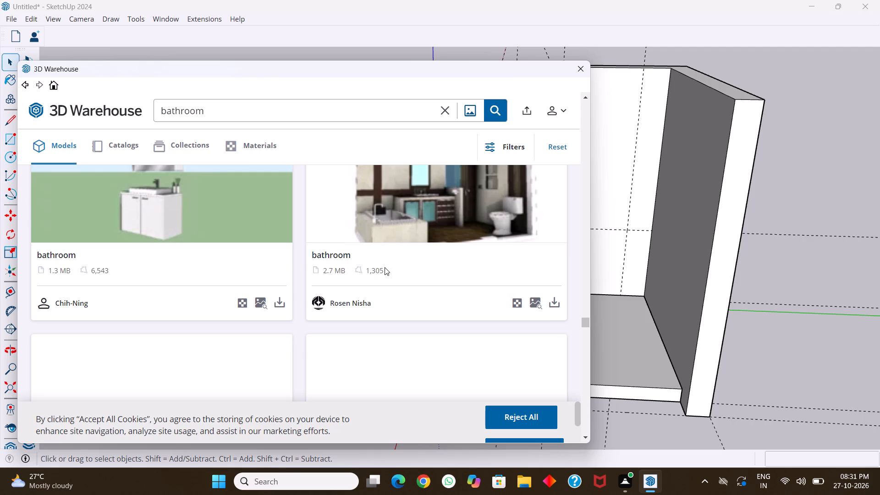
scroll(385, 267, down, 3)
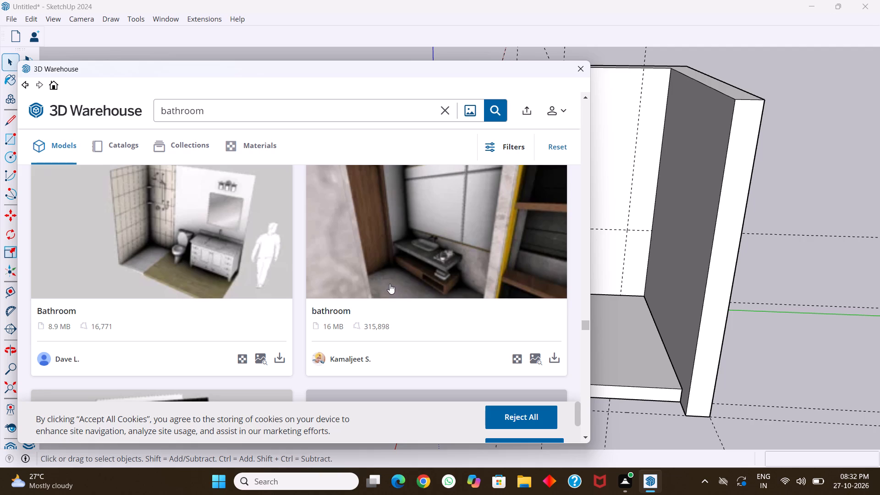
scroll(390, 284, down, 1)
scroll(390, 284, up, 2)
scroll(390, 284, down, 4)
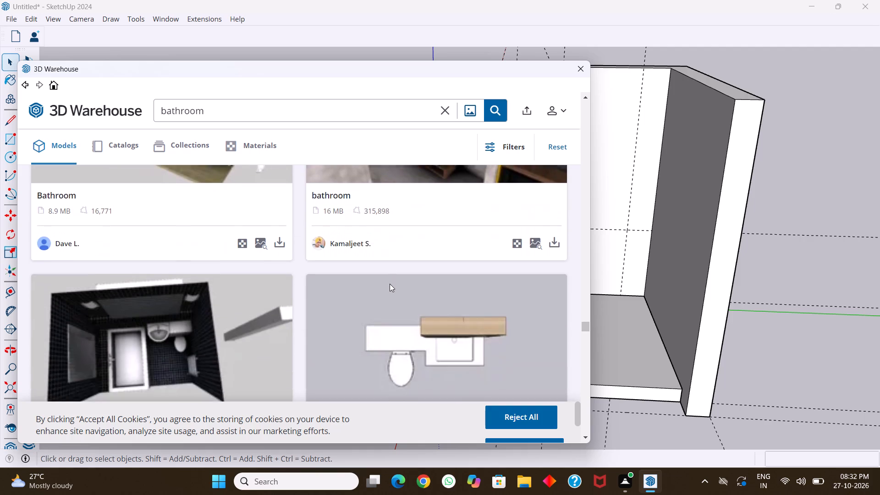
scroll(390, 284, down, 4)
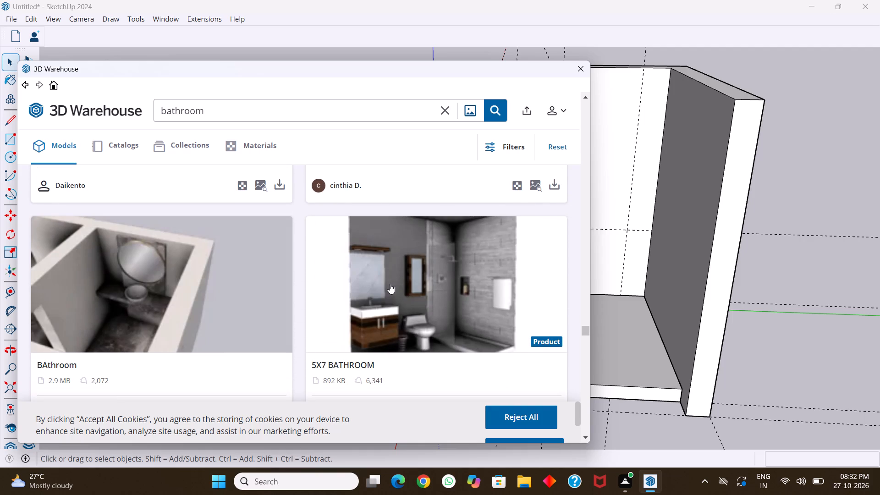
scroll(390, 284, down, 1)
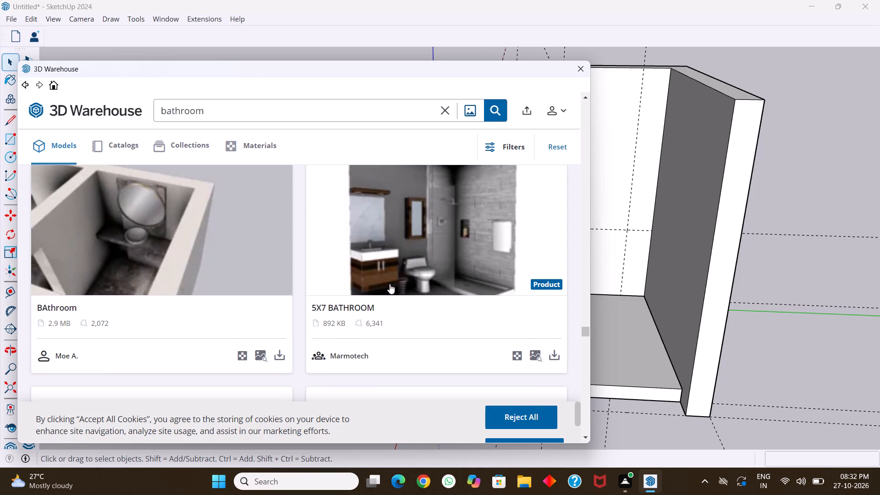
scroll(390, 284, down, 2)
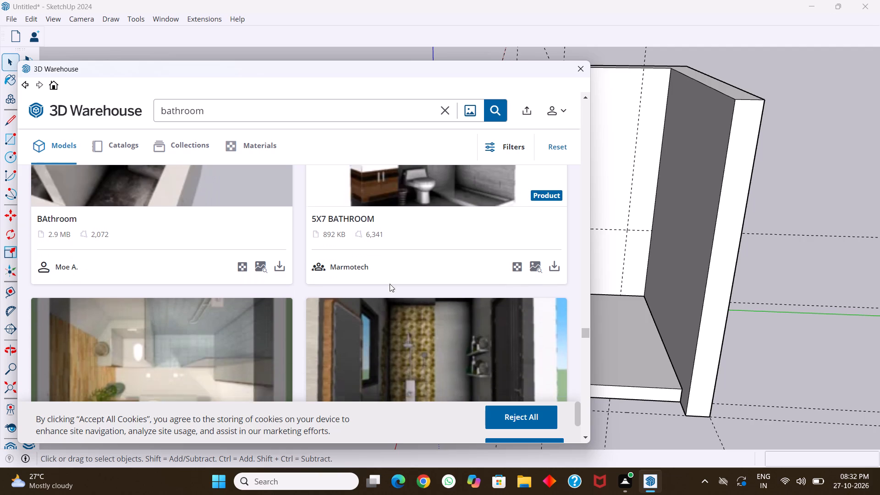
scroll(390, 284, down, 3)
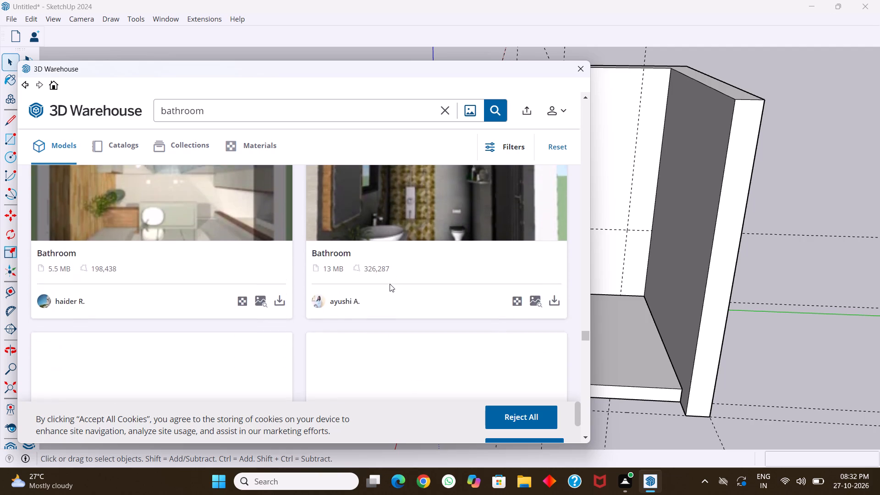
Examine more of the newly loaded "bathroom" model previews, comparing complete room layouts and separate vanity, toilet and shower fixtures.
scroll(390, 284, down, 1)
scroll(390, 284, up, 3)
scroll(390, 284, down, 5)
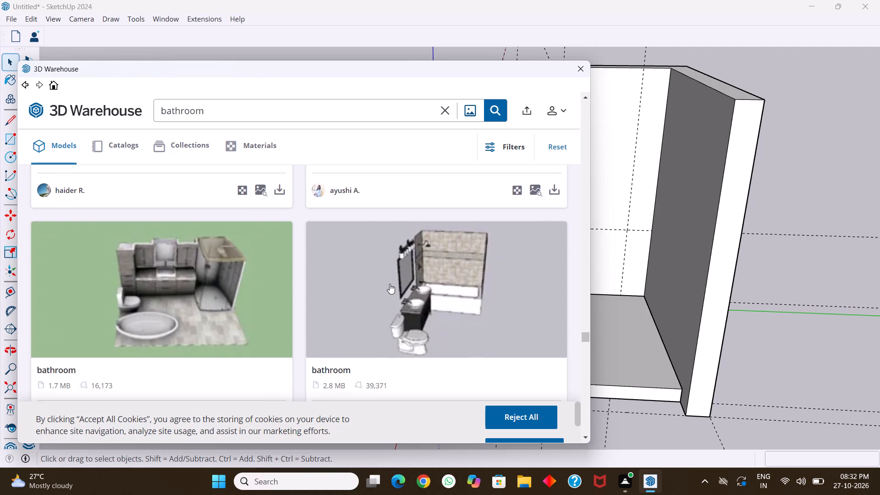
scroll(390, 284, down, 2)
scroll(390, 284, up, 3)
scroll(390, 284, down, 5)
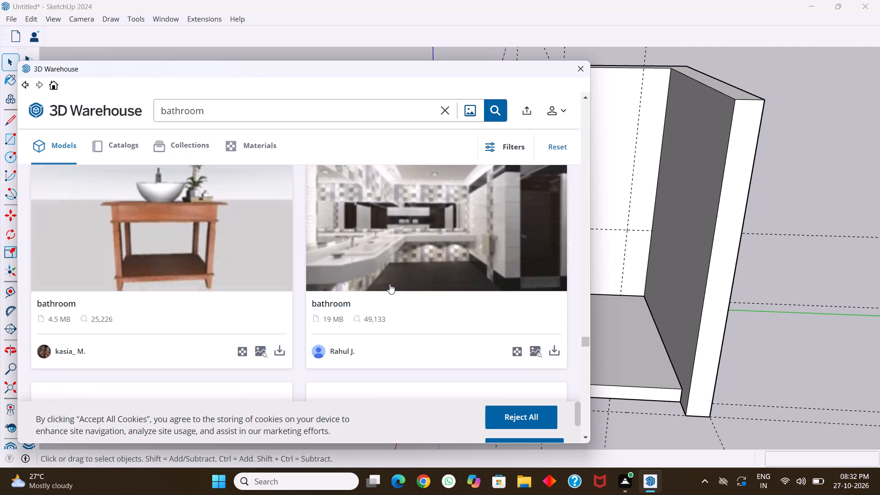
scroll(390, 284, down, 3)
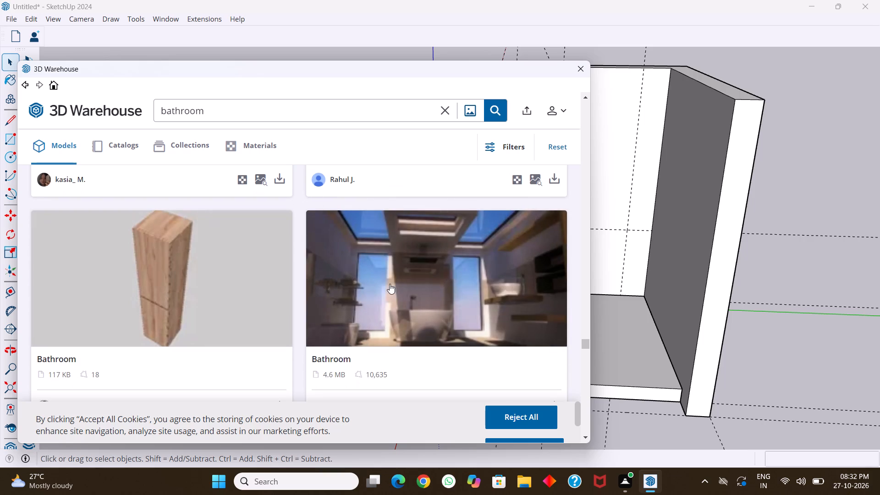
scroll(390, 284, down, 3)
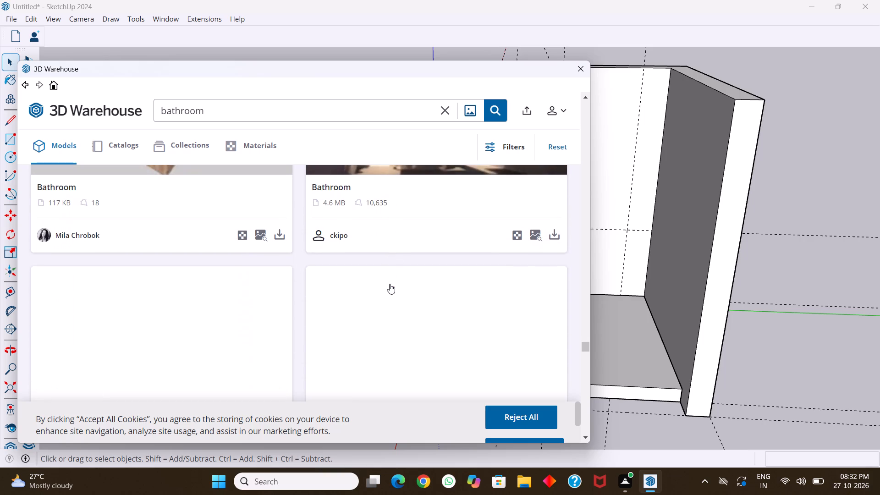
scroll(390, 284, down, 3)
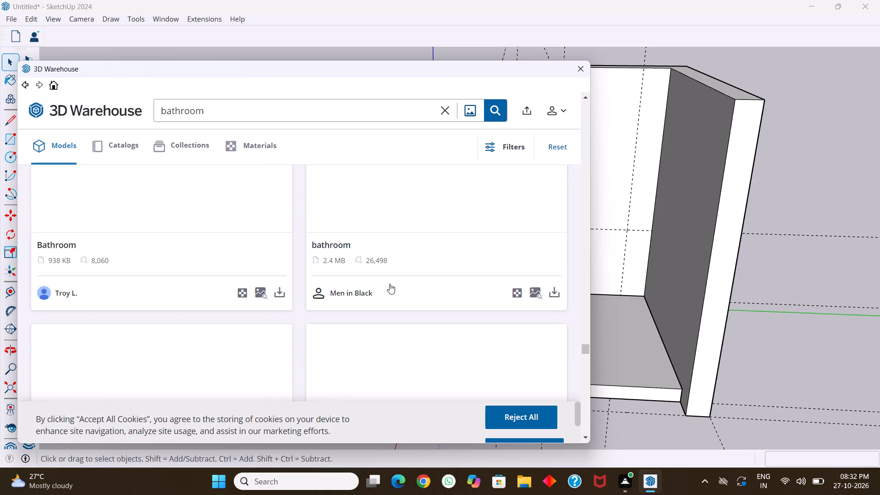
scroll(390, 284, up, 2)
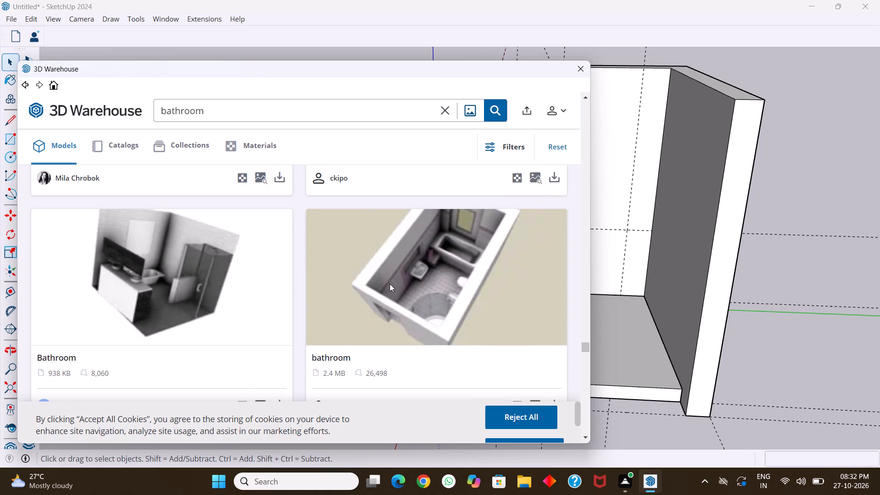
scroll(390, 284, down, 3)
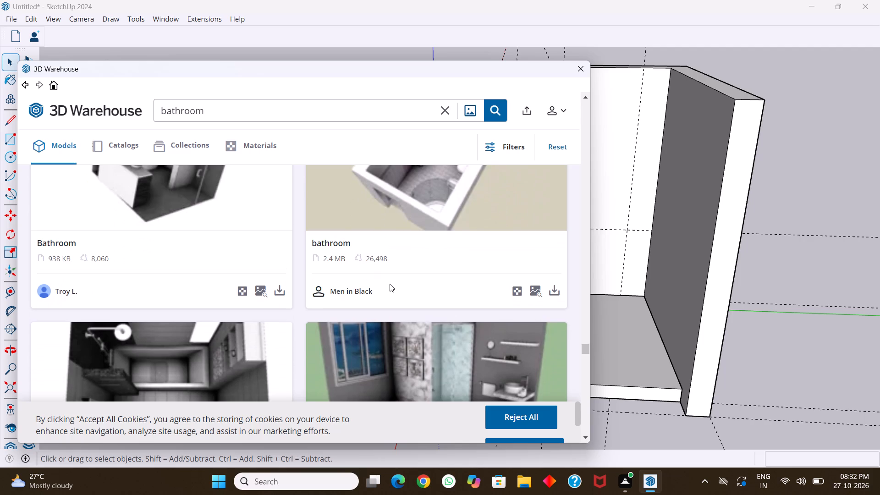
scroll(390, 284, down, 2)
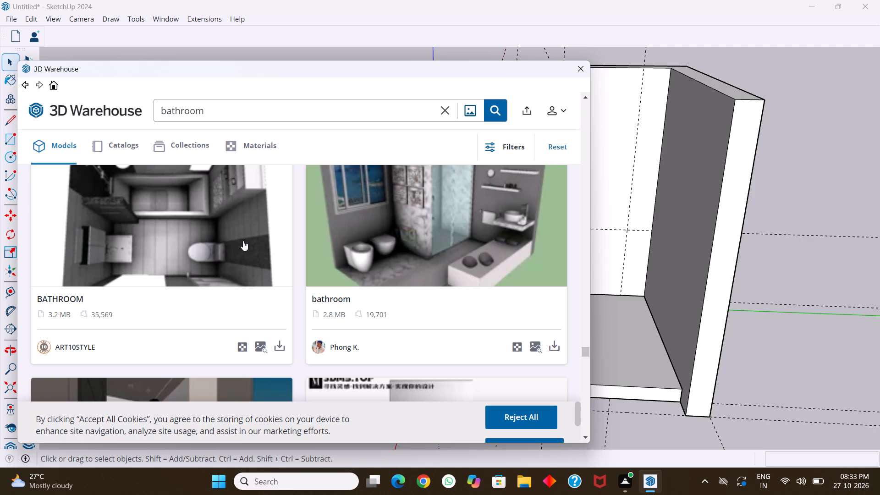
Continue through the 3D Warehouse "bathroom" results, checking the previews for a compact room layout or usable fixture sets.
scroll(241, 240, down, 6)
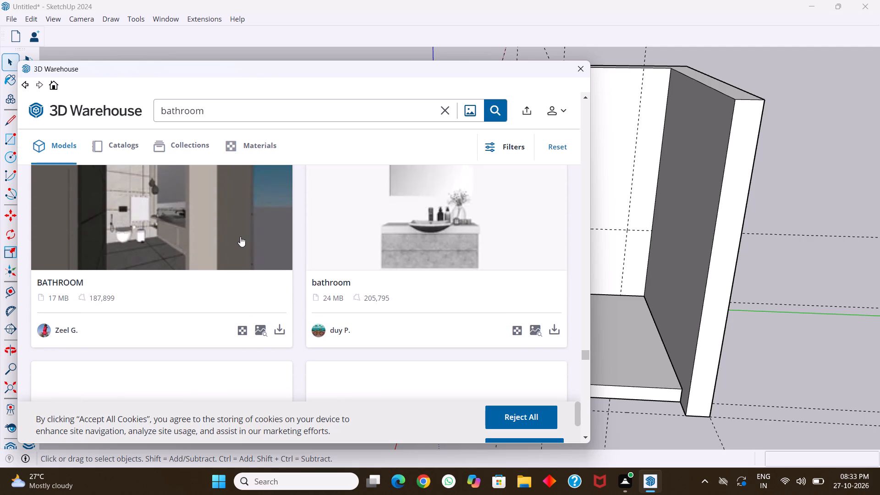
scroll(240, 236, down, 2)
scroll(240, 236, up, 1)
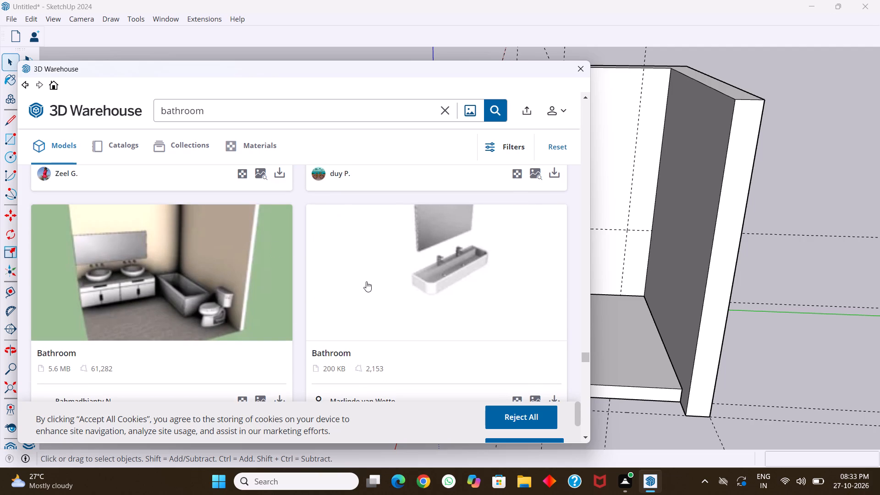
scroll(366, 281, down, 5)
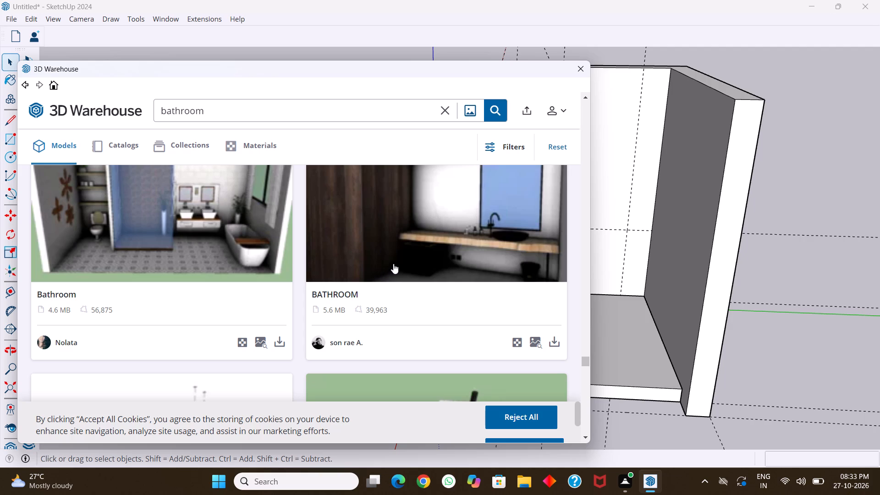
scroll(393, 264, down, 4)
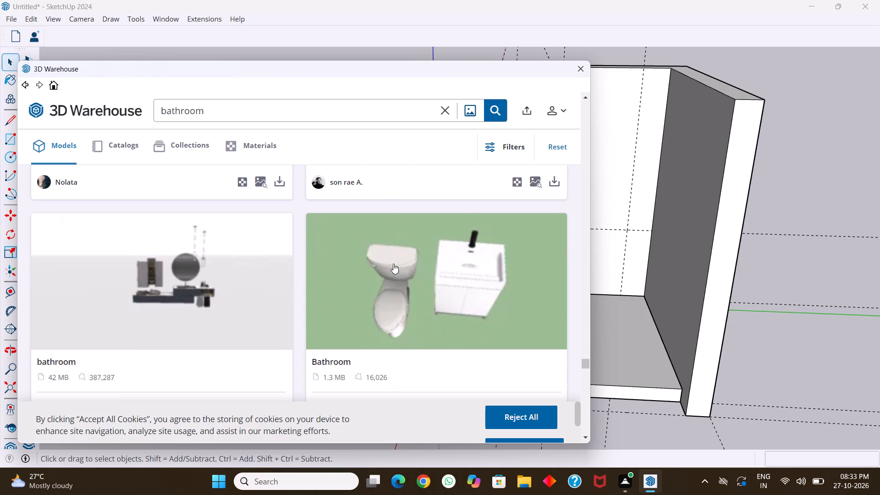
scroll(393, 264, down, 4)
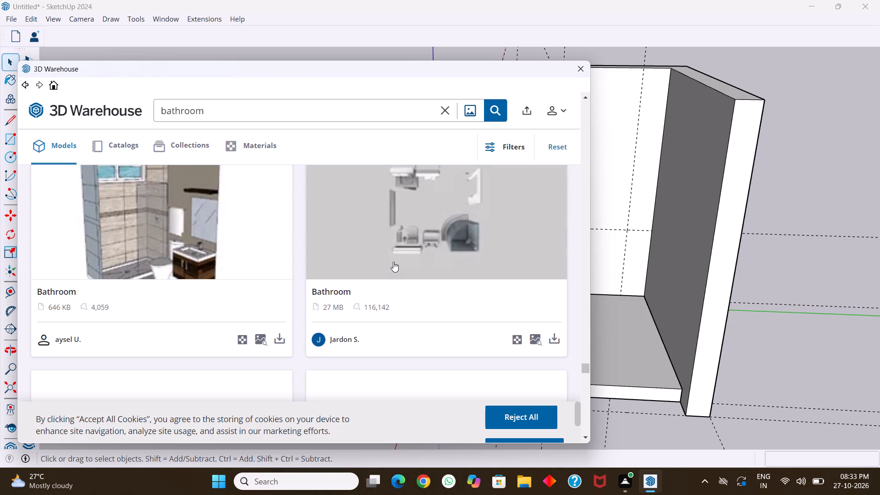
scroll(393, 262, down, 4)
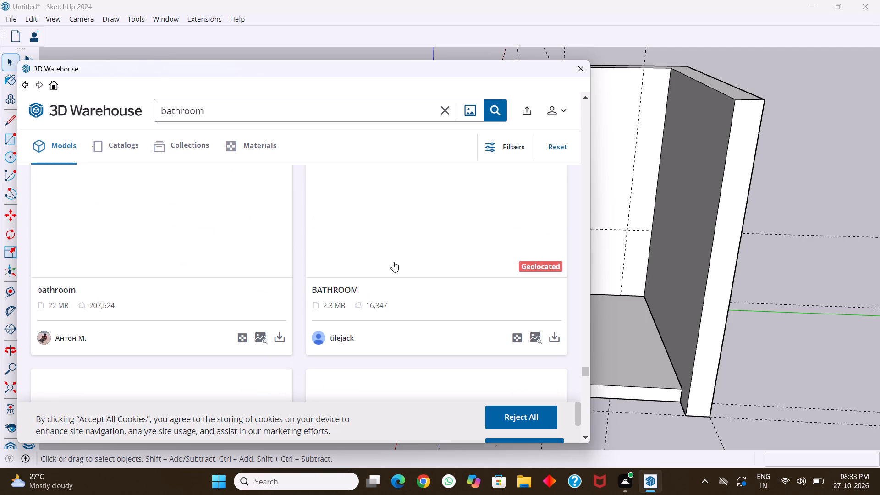
scroll(393, 262, up, 1)
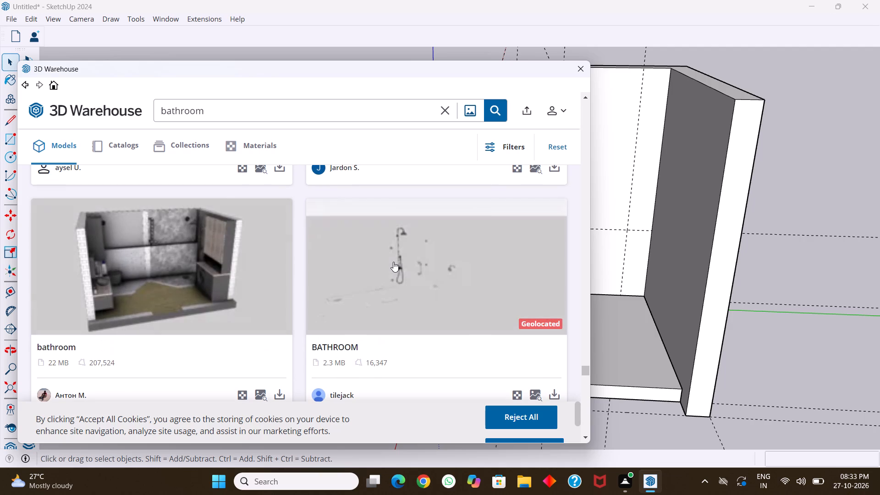
scroll(393, 262, down, 4)
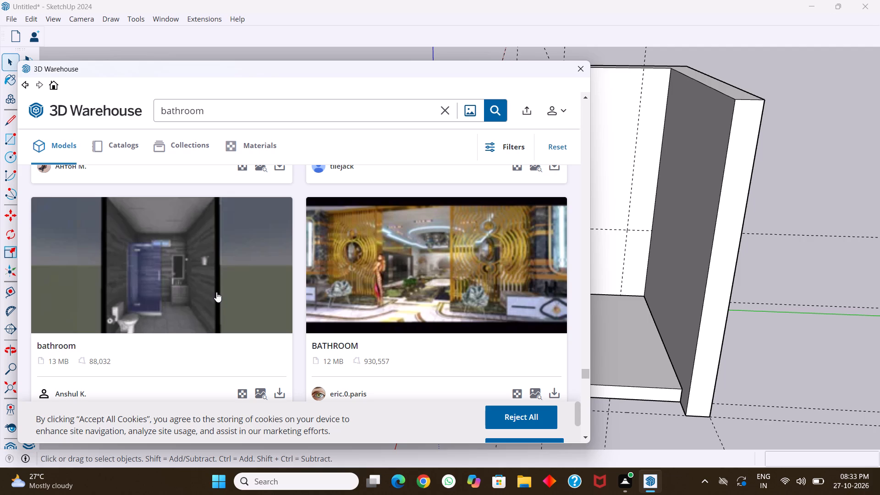
Examine further "bathroom" model previews in the 3D Warehouse results for a compact room layout or usable vanity, toilet and shower fixtures.
scroll(247, 244, down, 2)
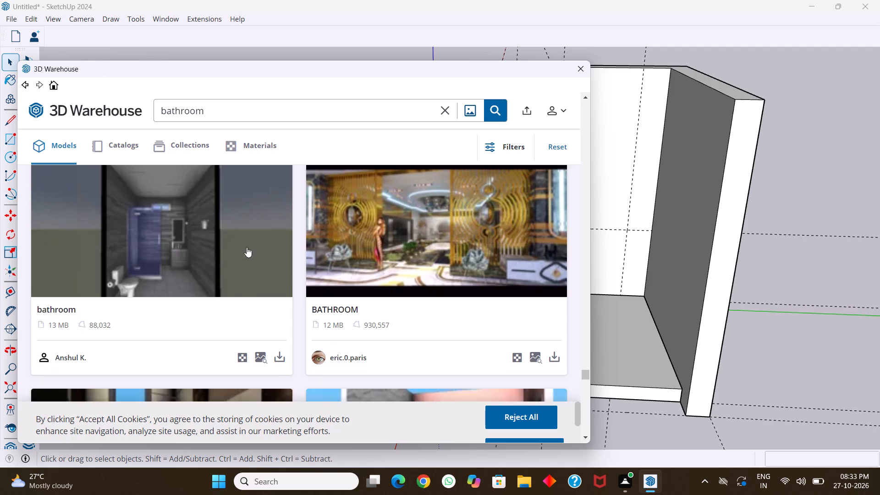
scroll(256, 272, down, 3)
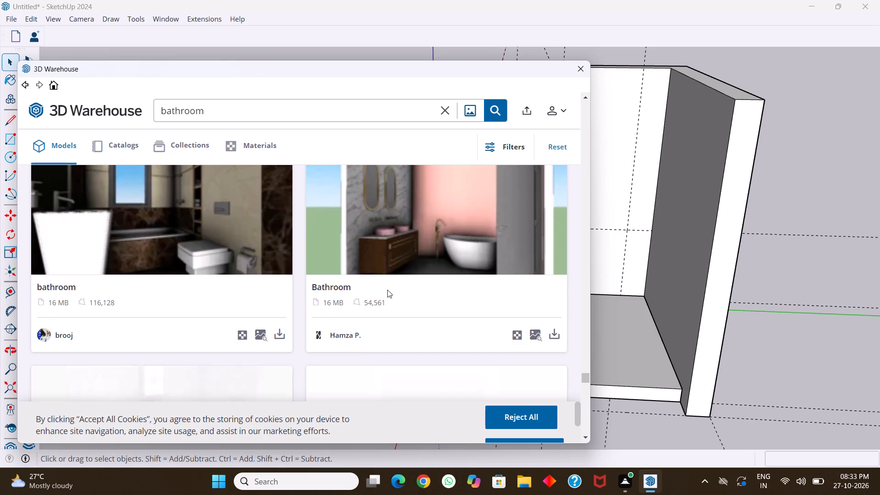
scroll(400, 253, up, 2)
scroll(394, 281, down, 3)
scroll(299, 302, down, 2)
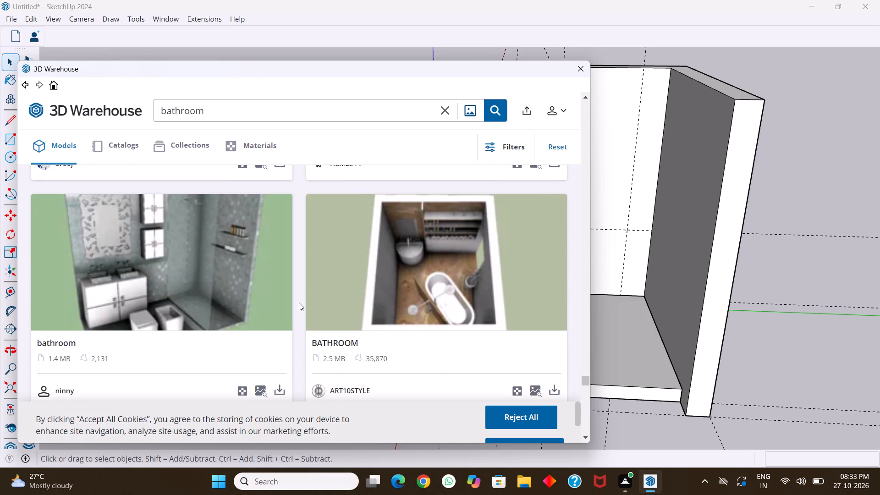
scroll(299, 302, down, 5)
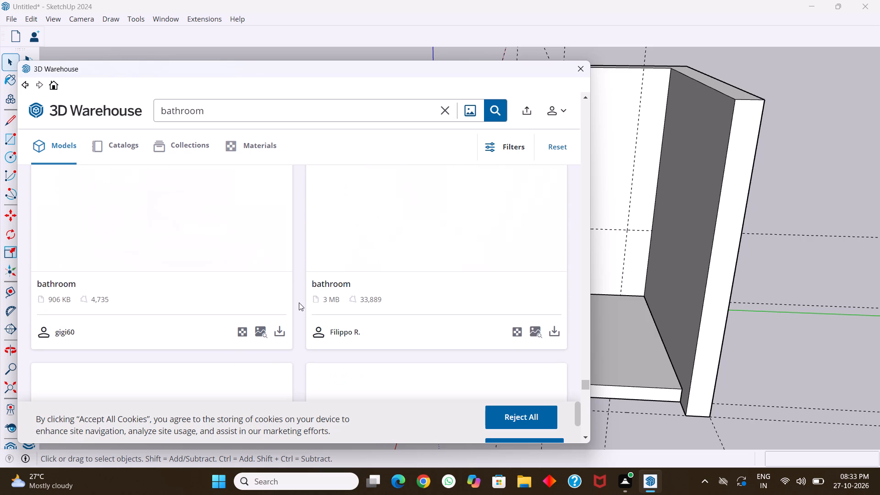
scroll(299, 302, down, 1)
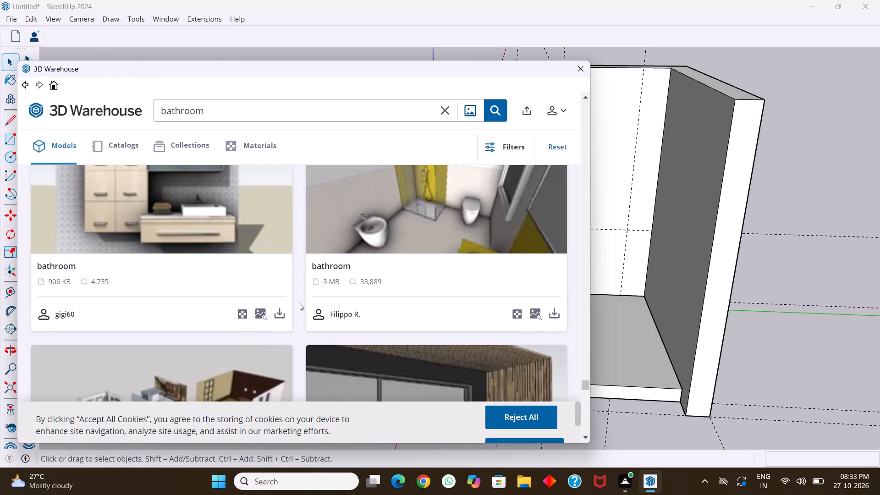
scroll(299, 302, down, 8)
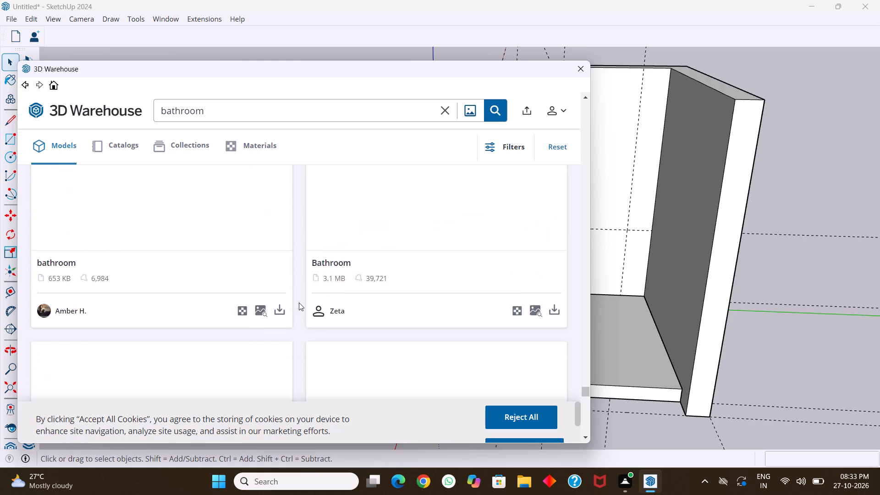
scroll(299, 302, down, 3)
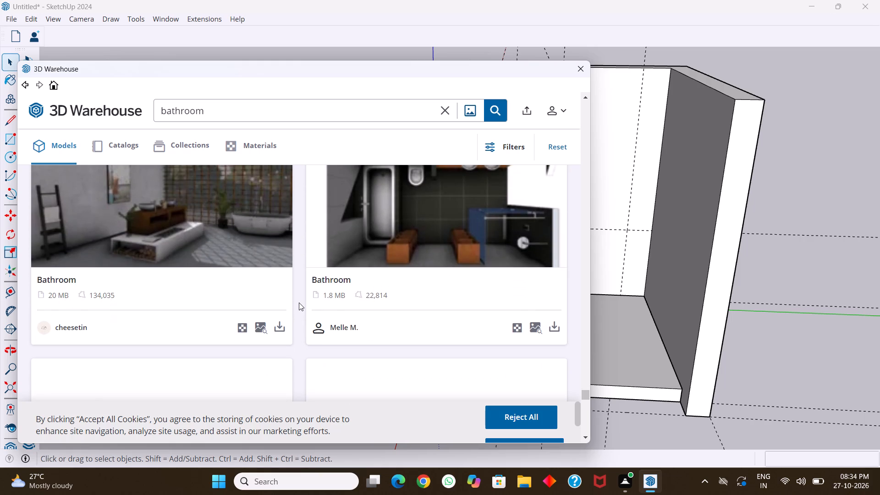
Check the remaining loaded "bathroom" previews for a suitable layout or fixtures, and close 3D Warehouse without picking a model.
scroll(299, 302, up, 1)
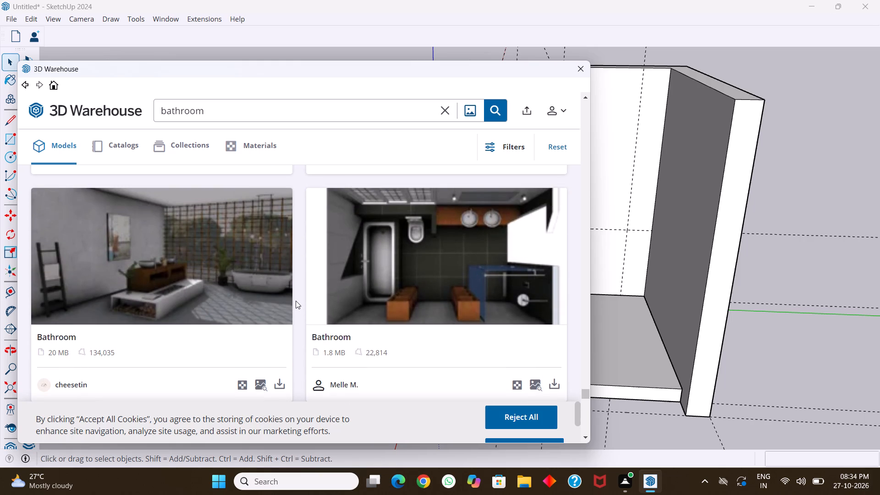
scroll(296, 301, down, 3)
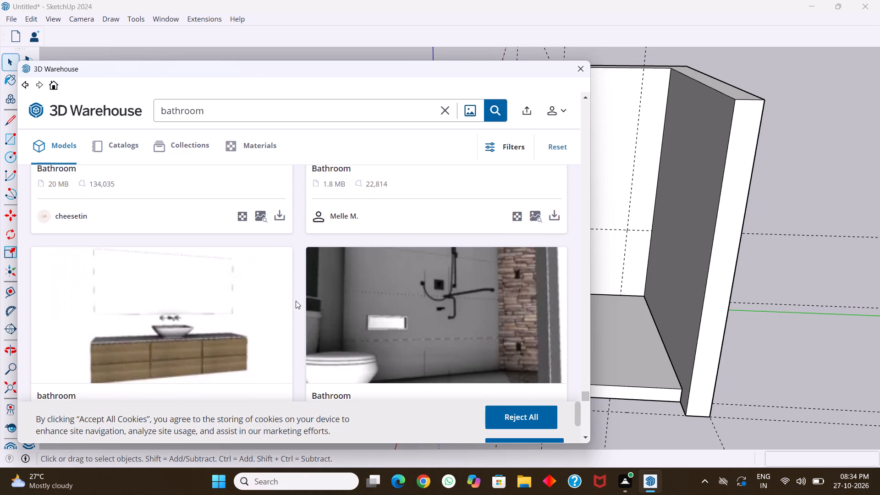
scroll(296, 301, down, 4)
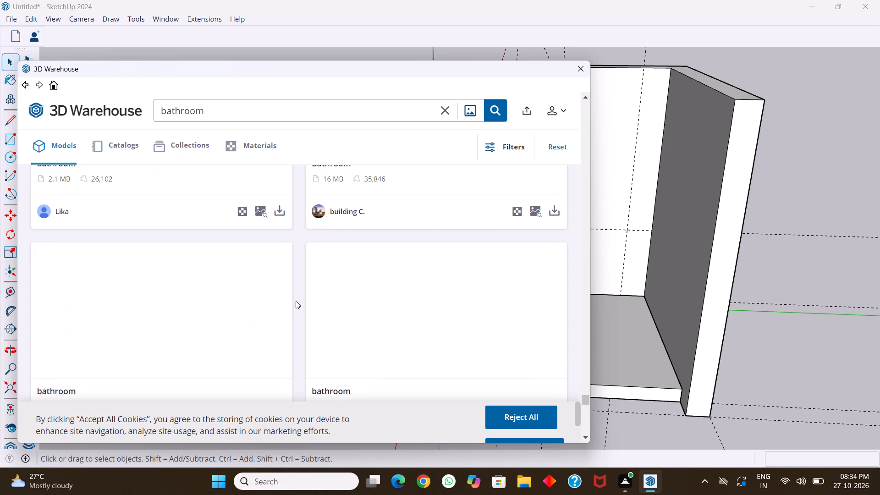
scroll(296, 301, down, 1)
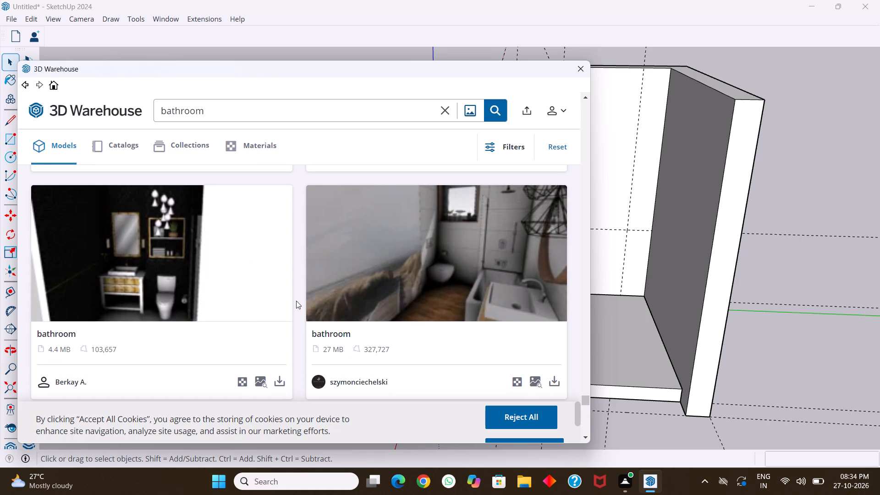
scroll(296, 301, down, 4)
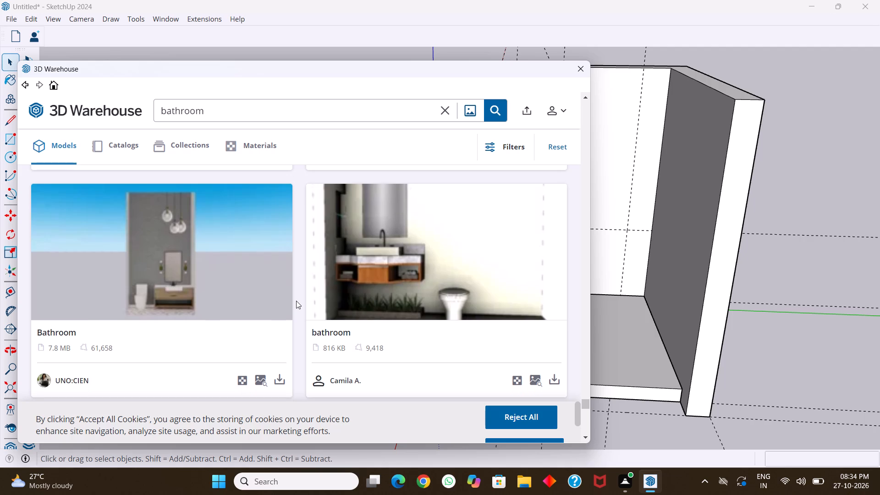
scroll(296, 301, down, 4)
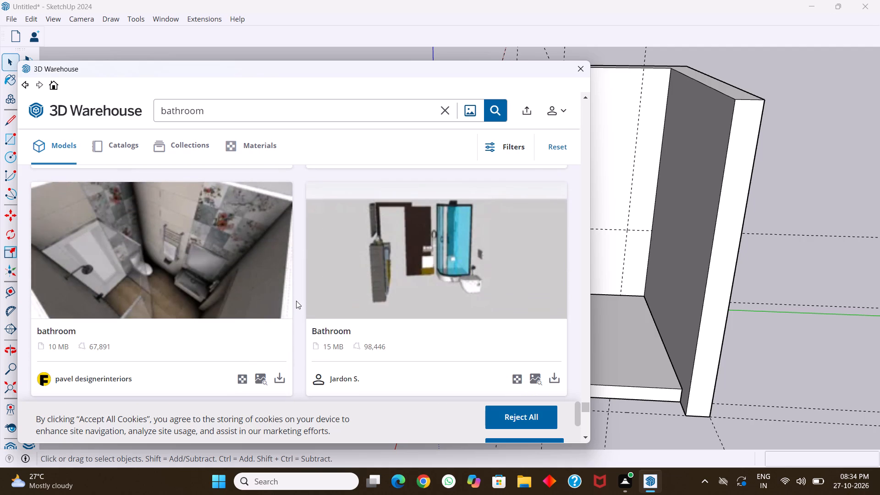
scroll(296, 301, down, 2)
click(577, 68)
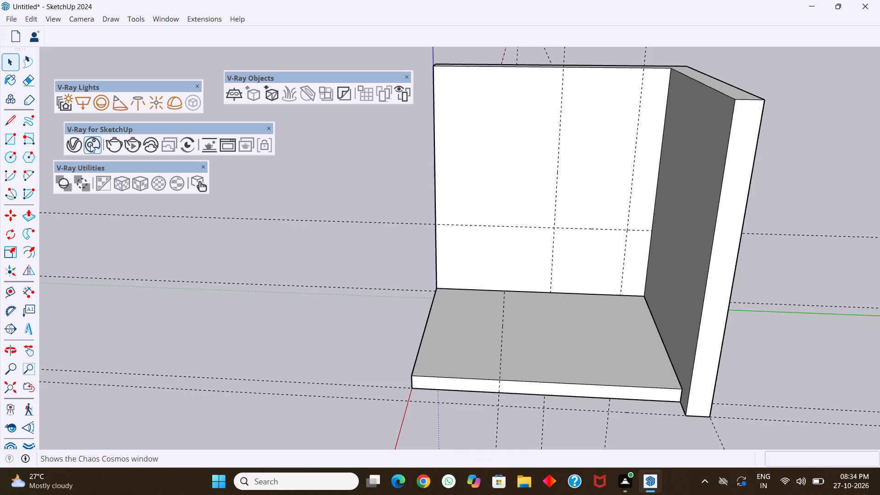
Try to open the V-Ray Chaos Cosmos asset browser.
click(90, 144)
click(94, 142)
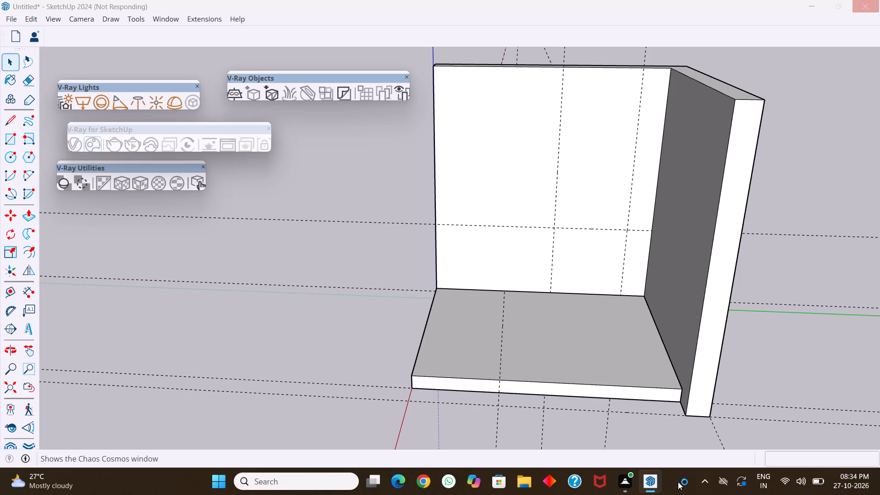
Open the Windows Task Manager.
right_click(682, 478)
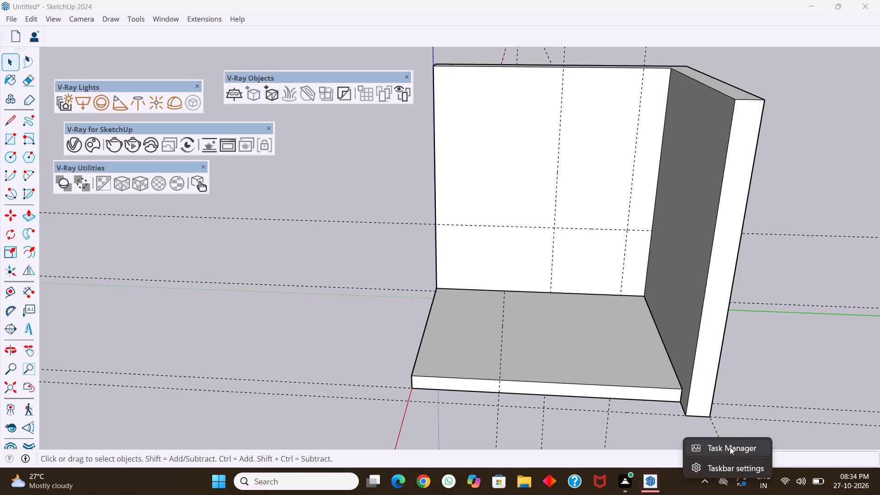
click(730, 447)
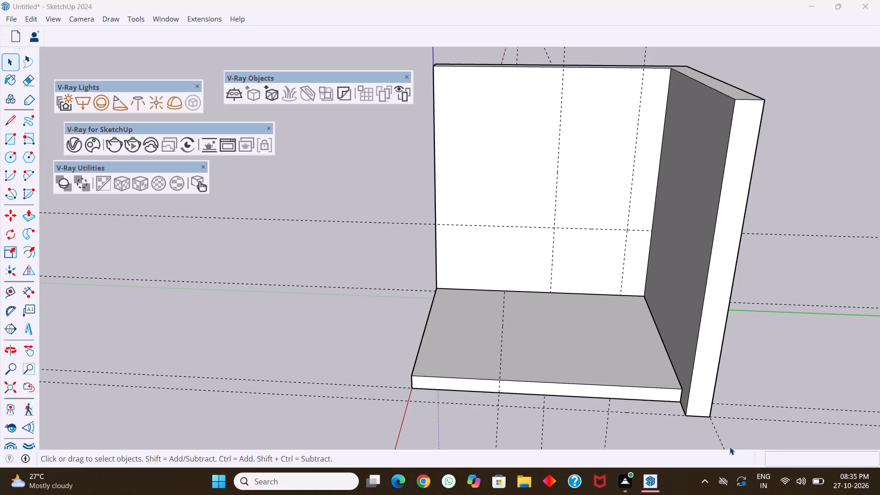
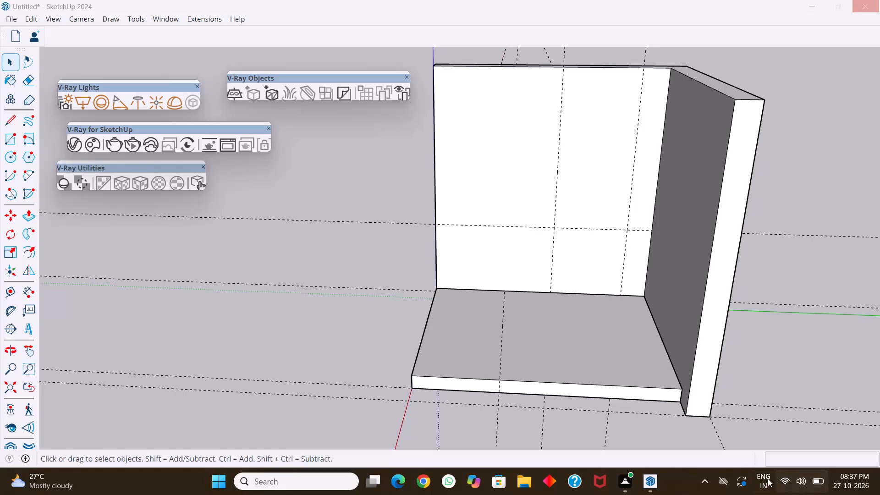
Open the Windows Task Manager again from the taskbar.
right_click(682, 480)
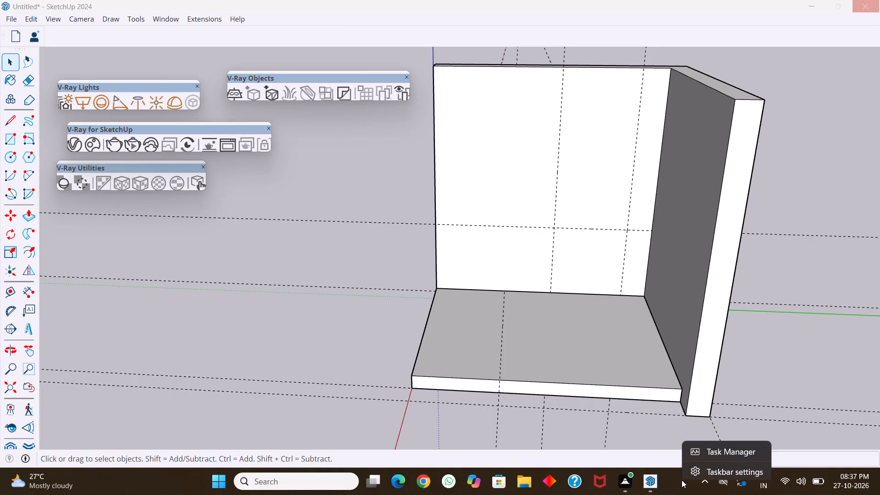
click(720, 448)
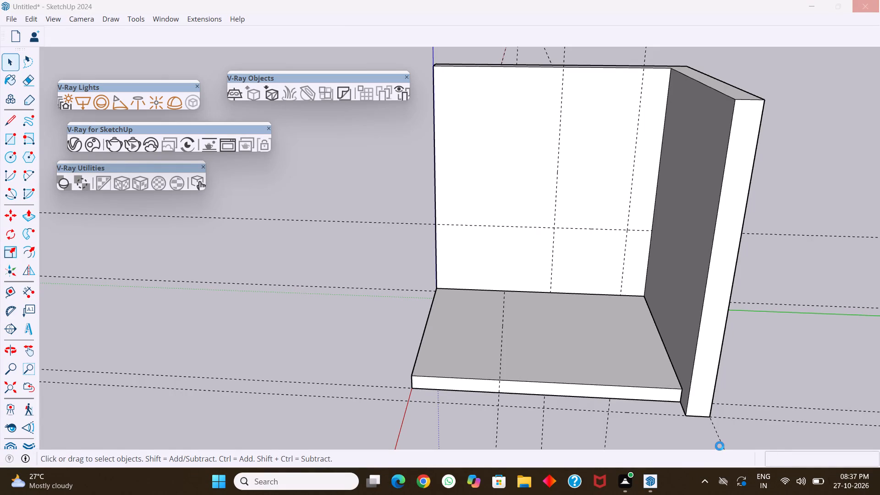
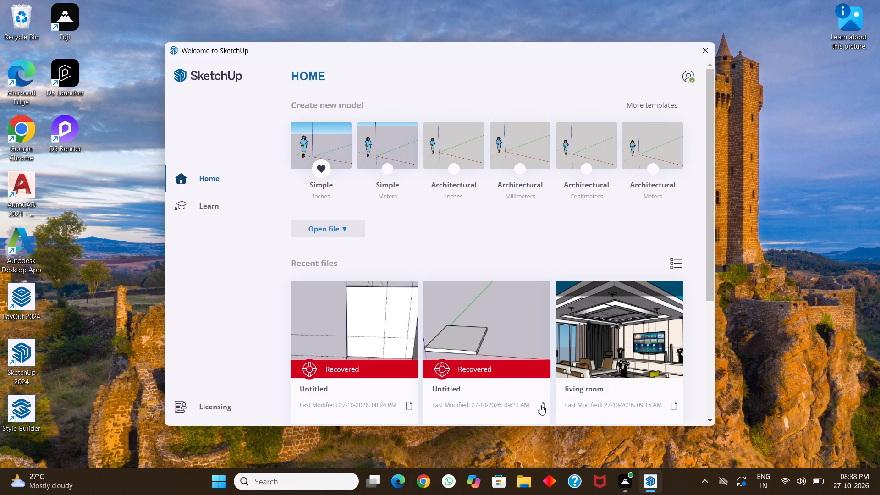
In SketchUp, open the recovered Untitled model last modified 27-10-2026, 08:24 PM from the recent files.
click(374, 316)
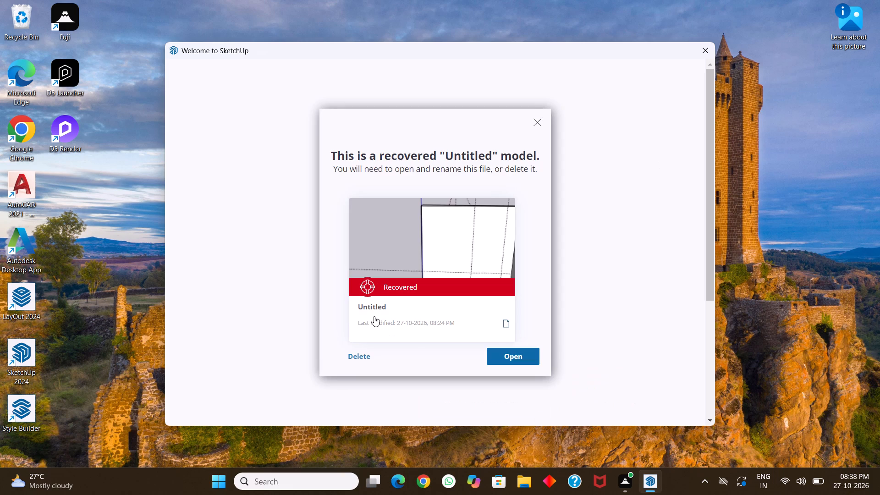
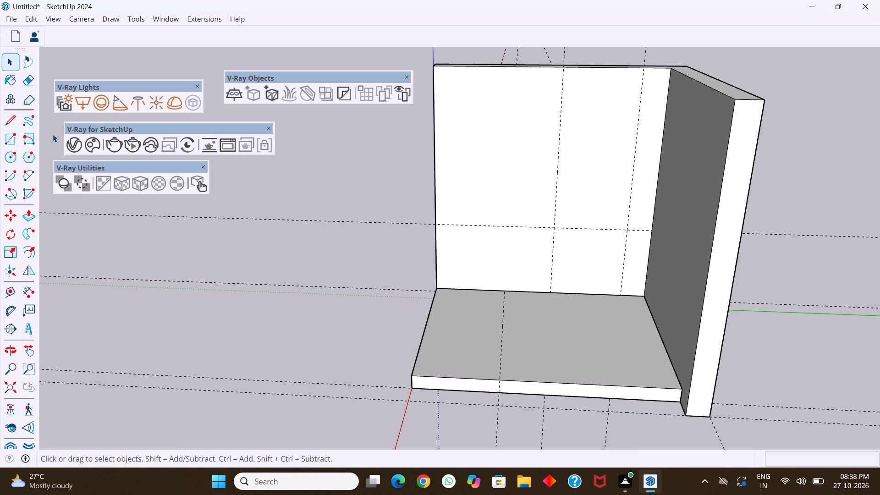
Delete all the scene's materials, down to Teddy_SkinShadow, in the V-Ray Asset Editor.
click(75, 139)
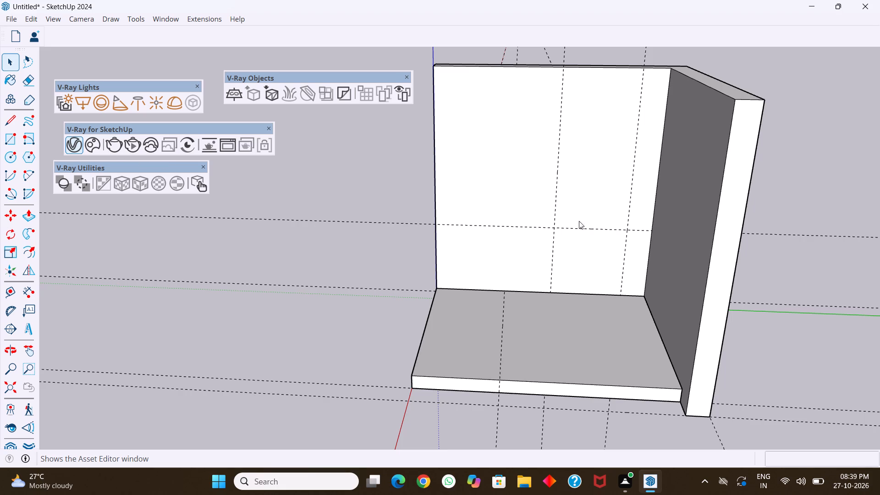
middle_click(615, 201)
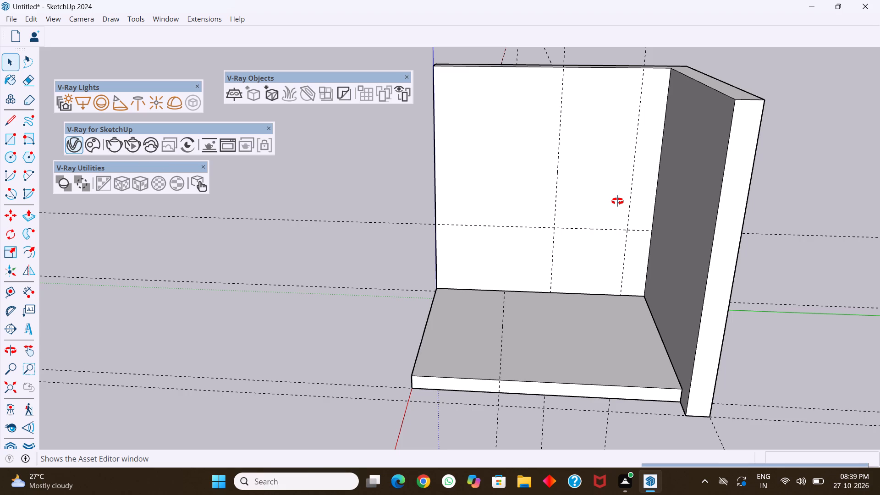
middle_drag(435, 234, 494, 251)
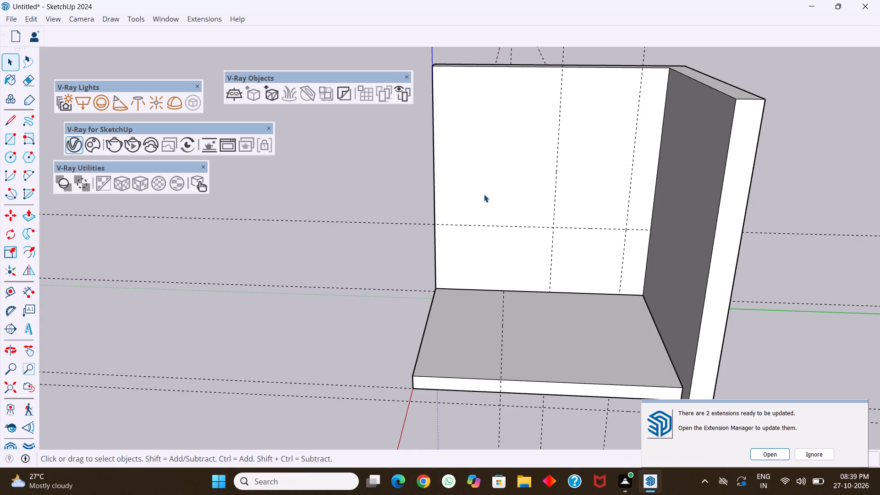
middle_drag(484, 194, 541, 201)
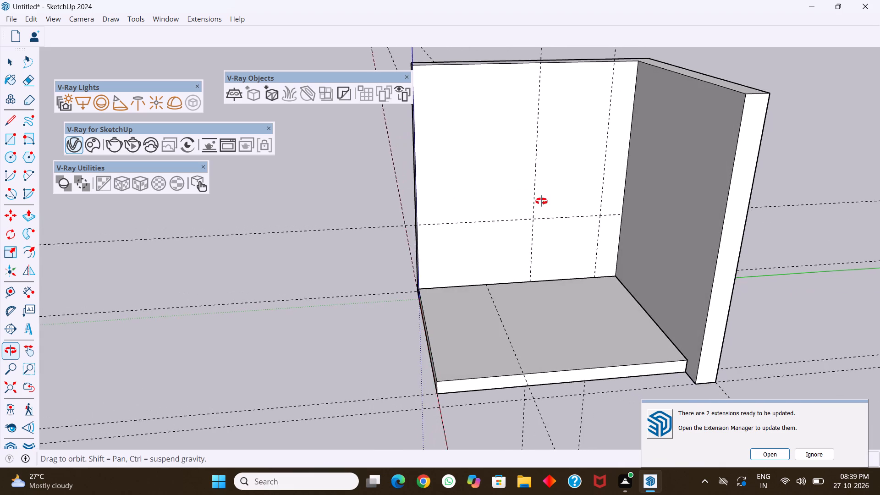
middle_drag(541, 201, 493, 186)
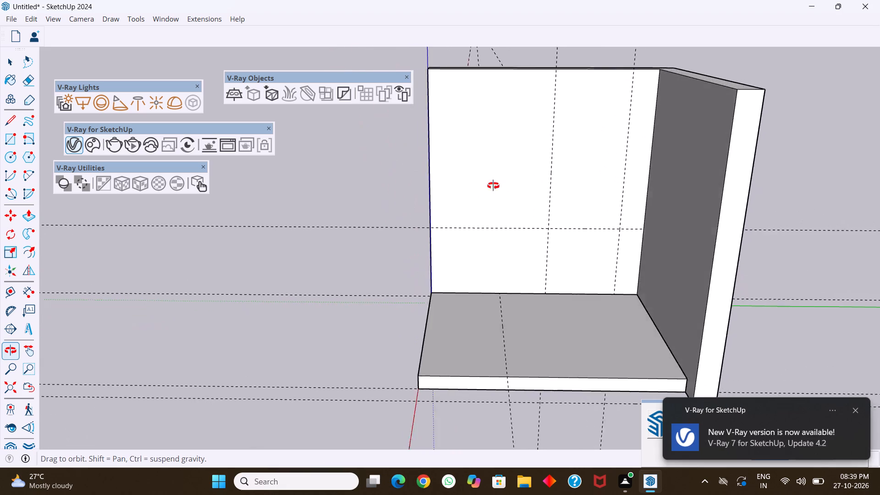
middle_drag(493, 186, 561, 212)
middle_drag(547, 196, 541, 274)
middle_drag(537, 153, 443, 86)
middle_drag(522, 259, 500, 107)
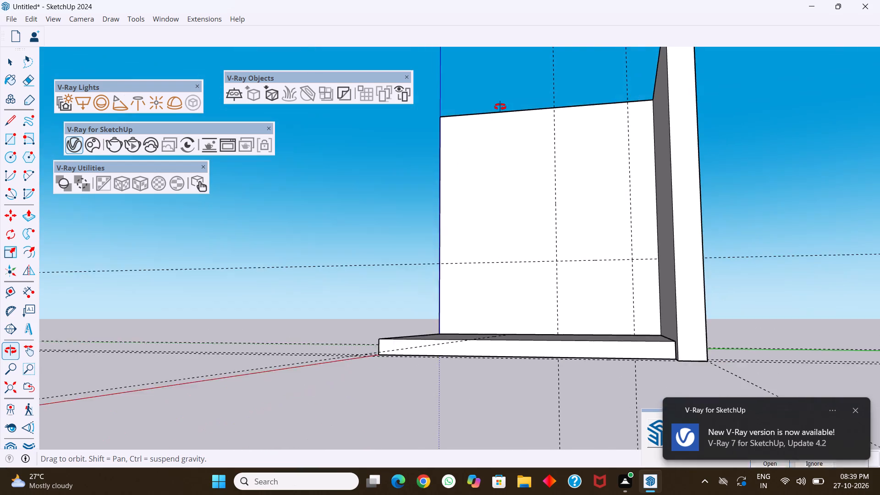
middle_drag(500, 107, 653, 201)
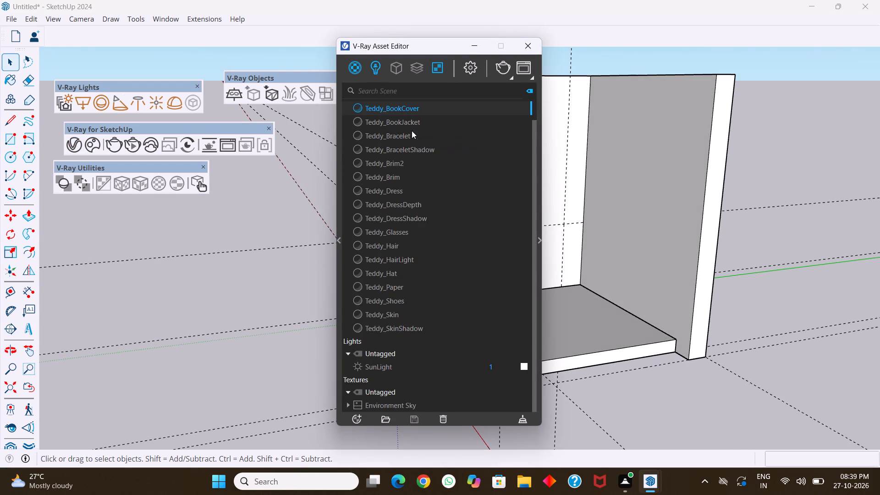
shift+click(421, 330)
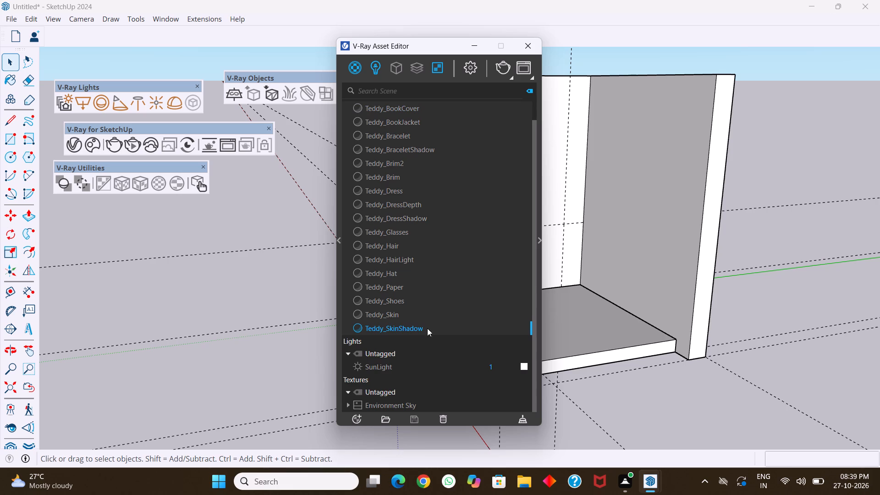
click(445, 417)
click(475, 241)
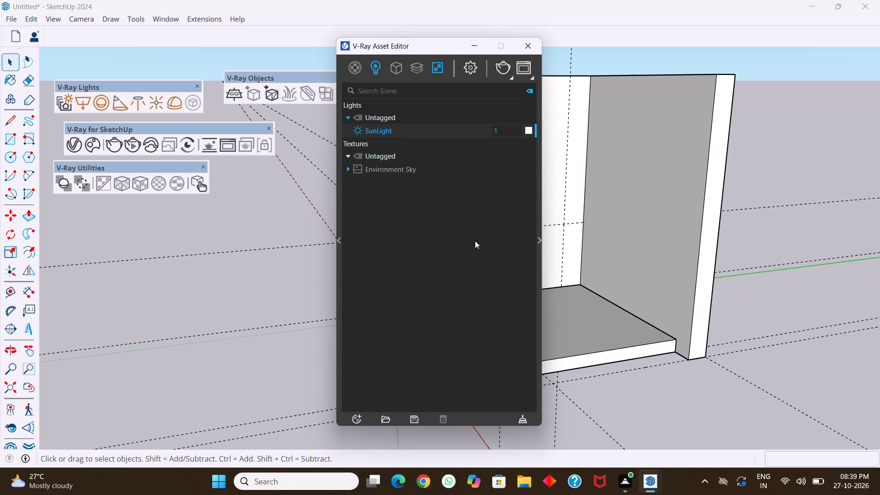
click(318, 279)
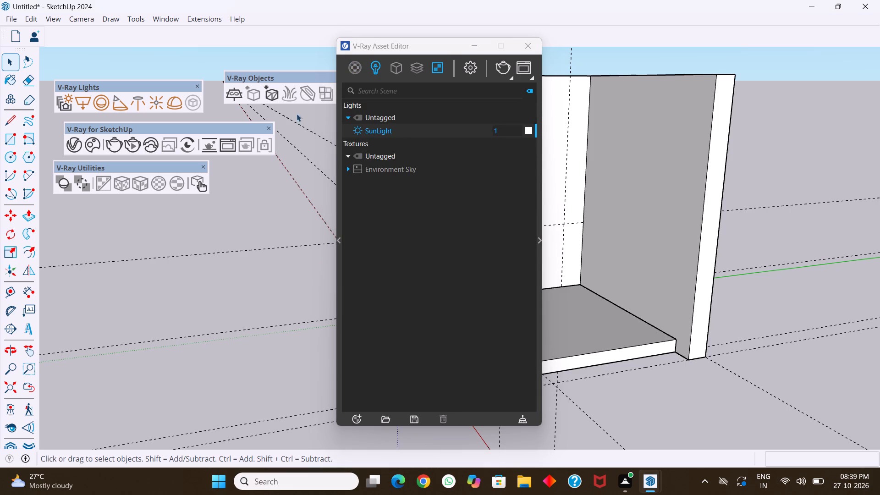
Open the Chaos Cosmos browser, dismiss the V-Ray log window, and go from the downloaded assets to the online home page.
click(98, 142)
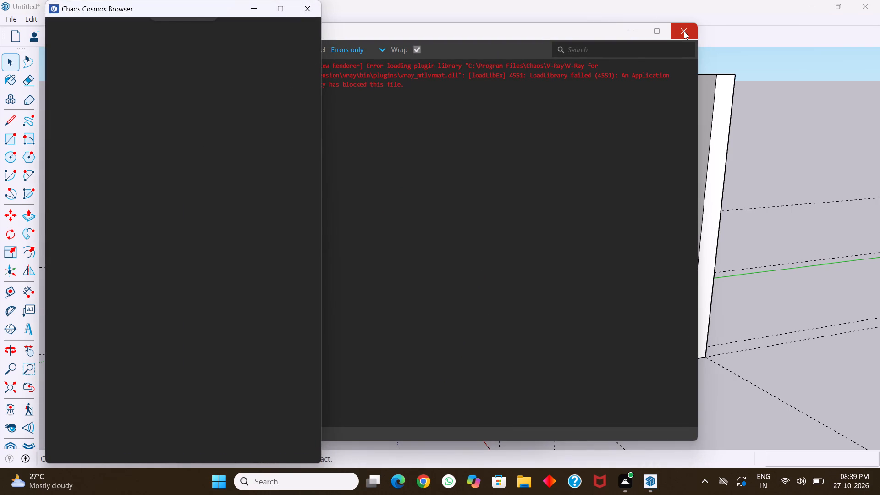
click(684, 31)
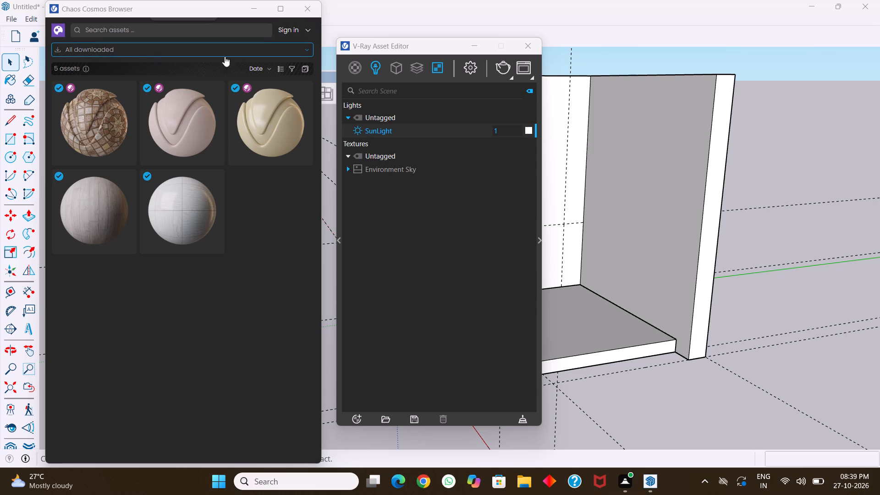
click(308, 53)
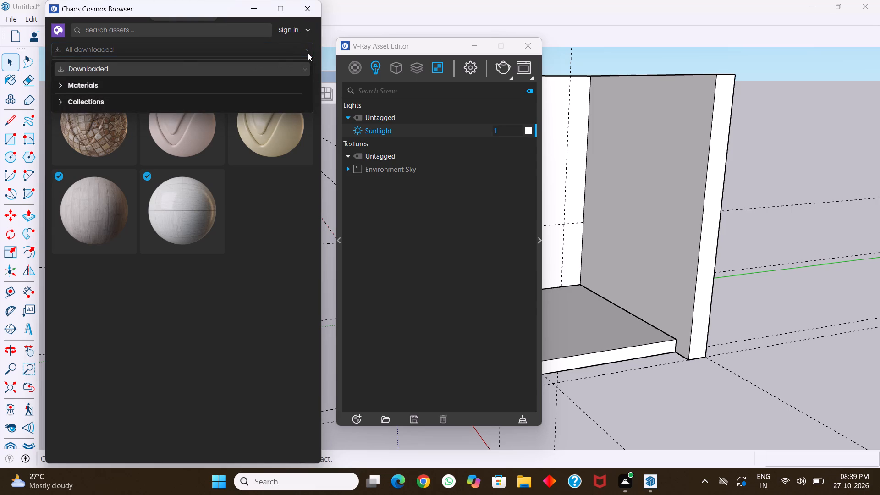
click(80, 88)
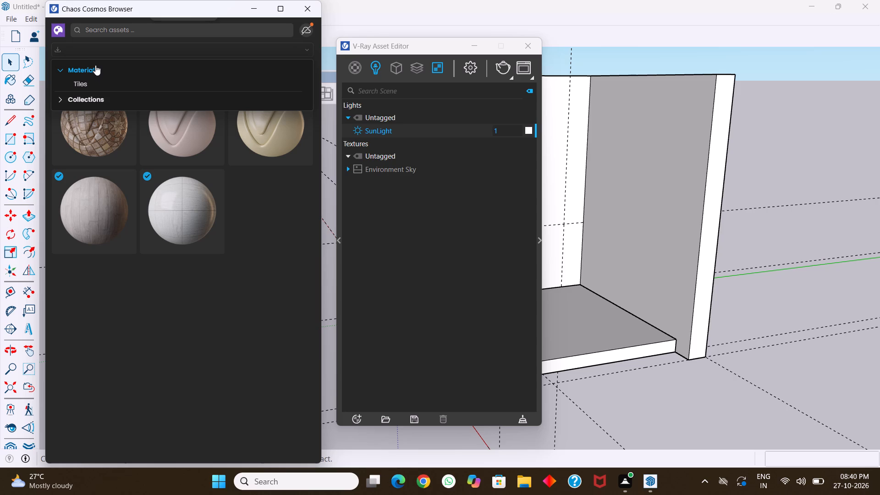
click(57, 30)
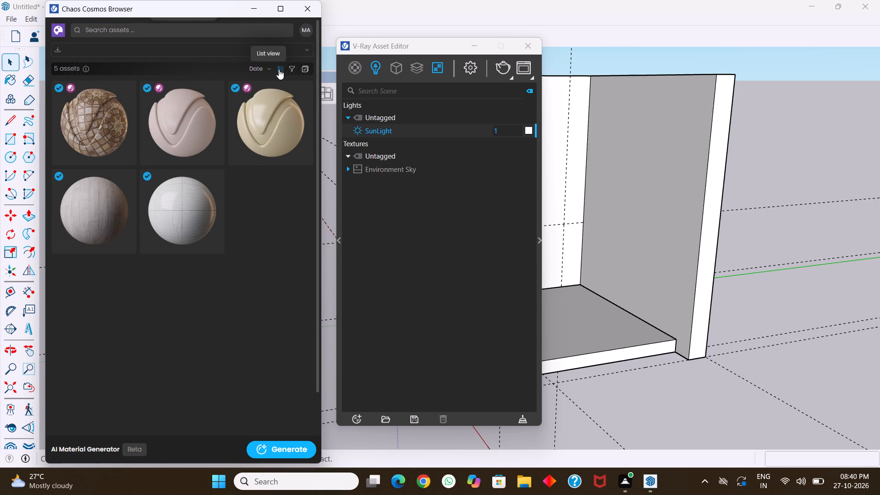
click(59, 26)
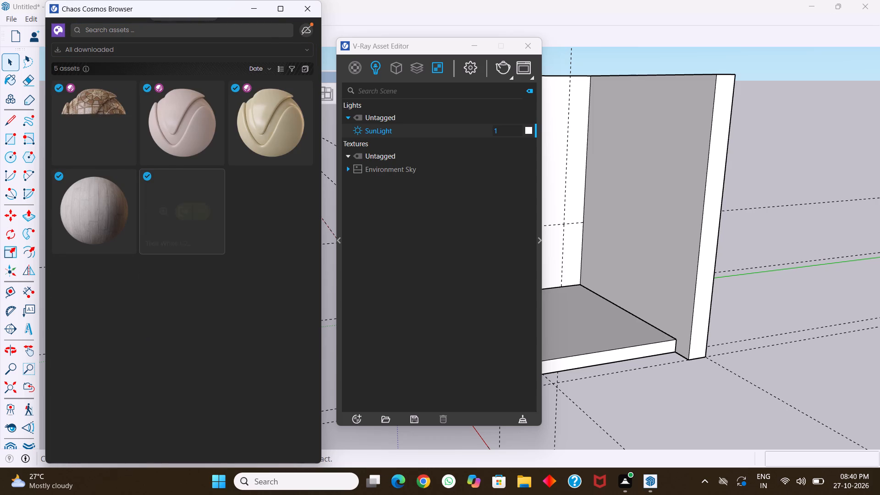
click(61, 30)
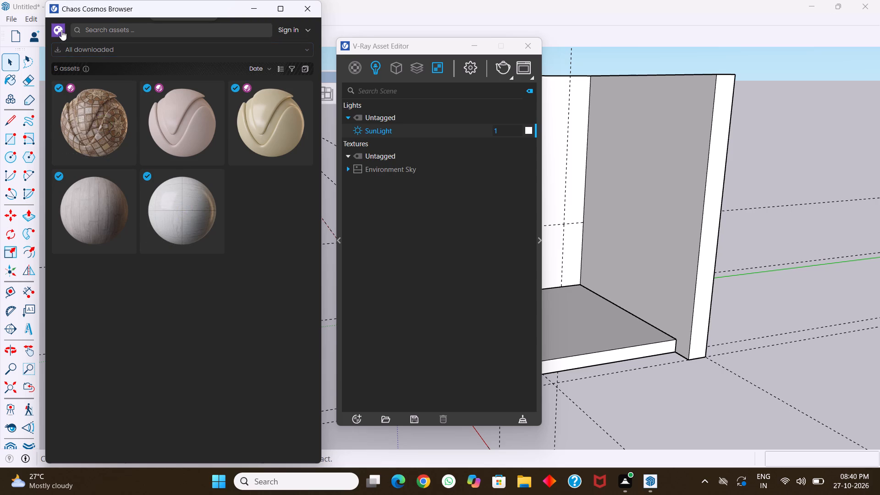
Examine the categories, collections and recently added assets on the Chaos Cosmos home page.
scroll(114, 318, down, 2)
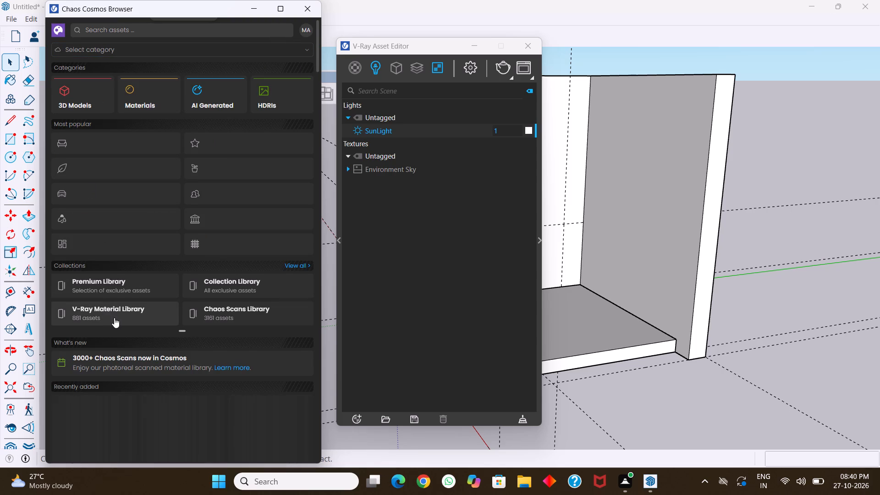
scroll(114, 318, down, 4)
scroll(115, 315, up, 3)
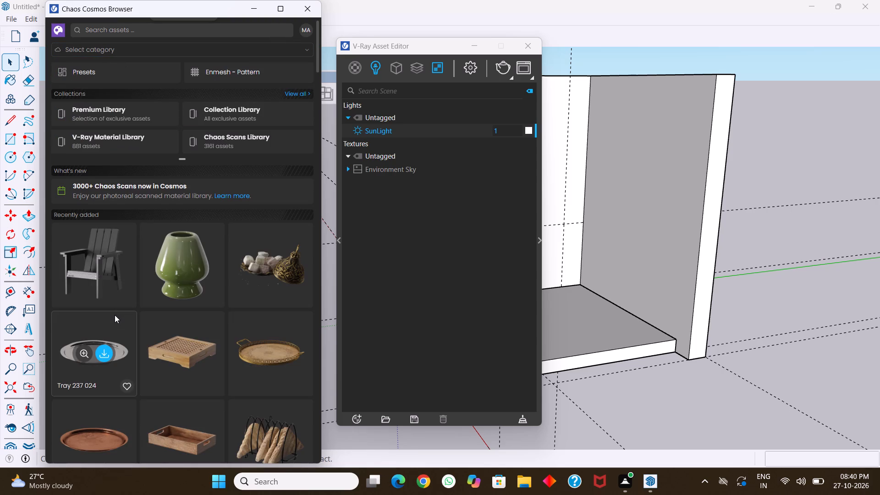
scroll(115, 315, down, 2)
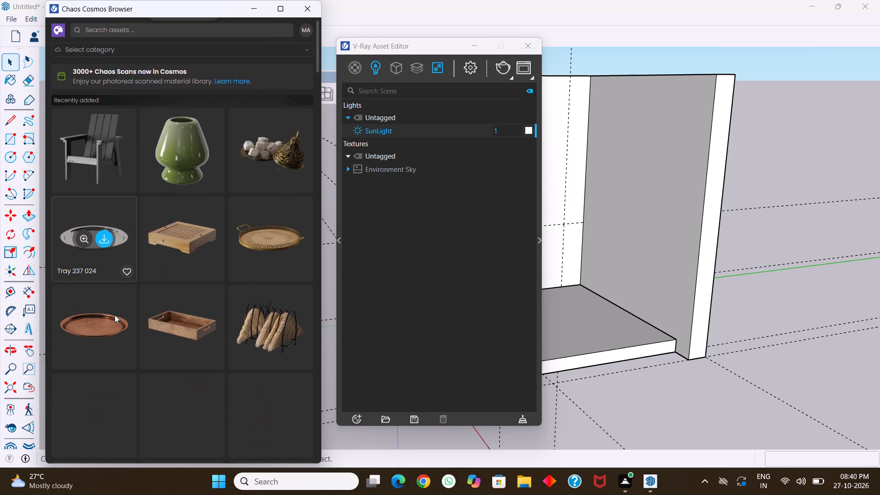
scroll(131, 319, down, 1)
scroll(170, 329, down, 2)
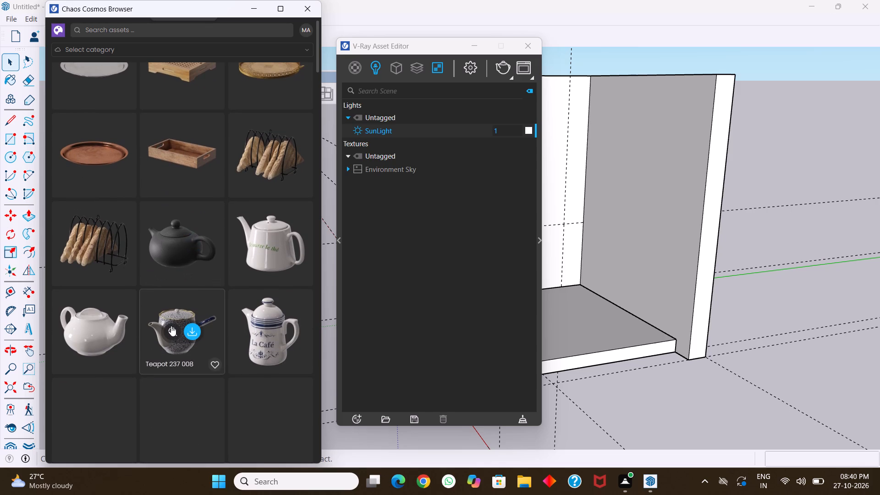
scroll(171, 326, down, 2)
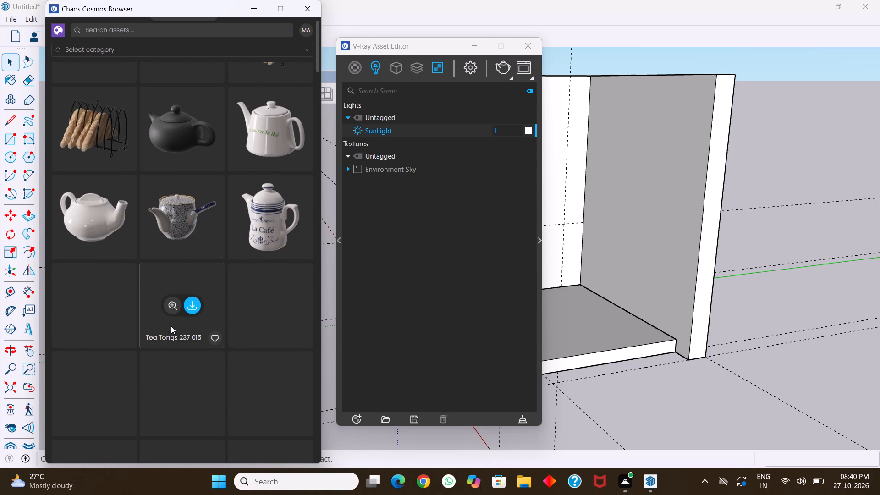
scroll(171, 326, down, 3)
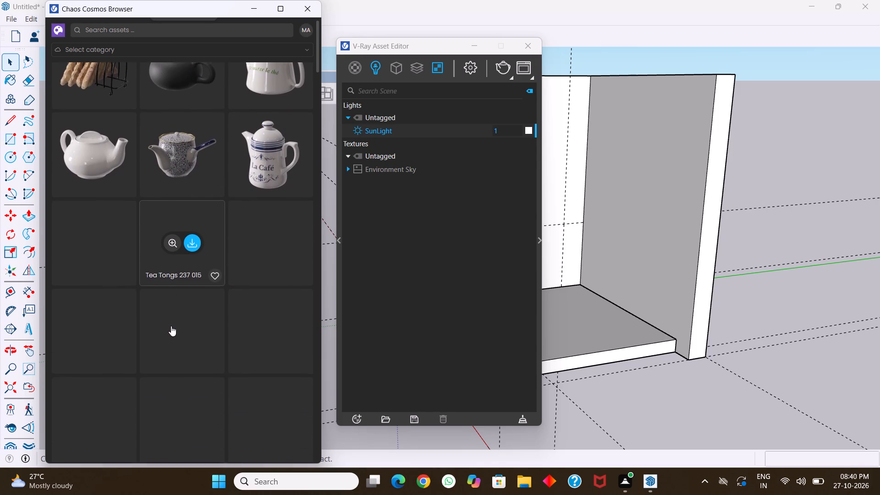
scroll(171, 326, up, 6)
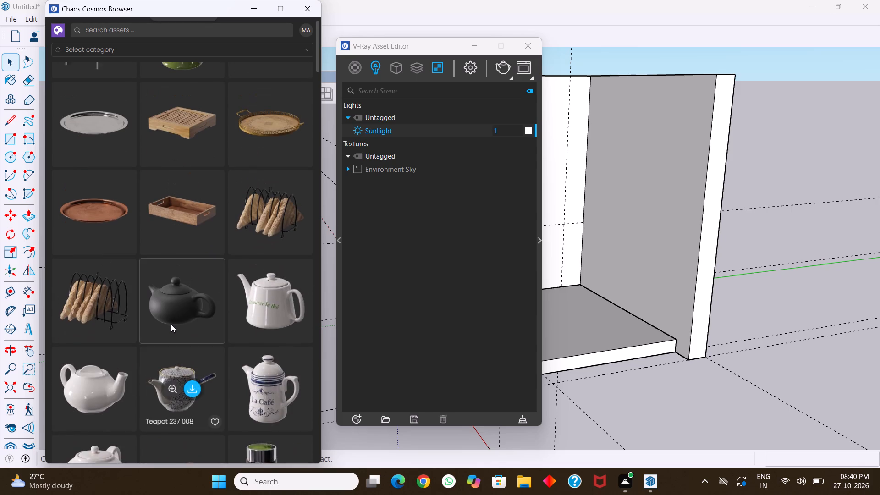
scroll(171, 324, down, 4)
scroll(171, 323, up, 4)
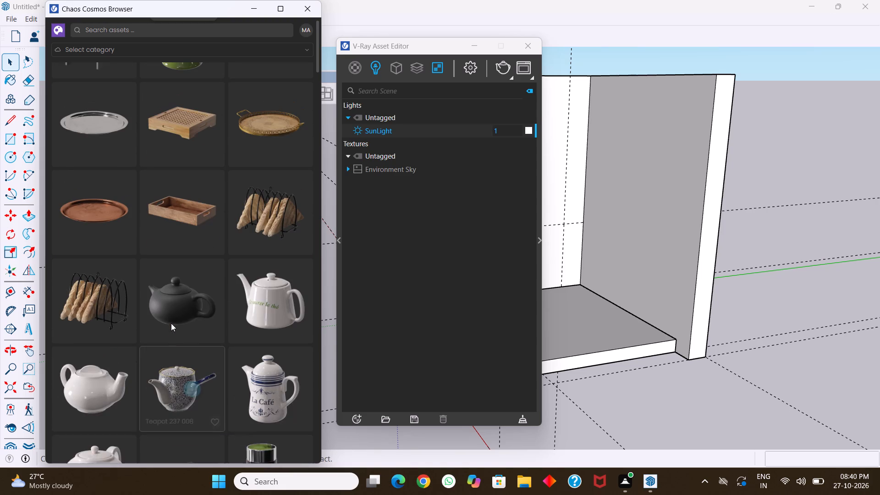
scroll(170, 317, up, 9)
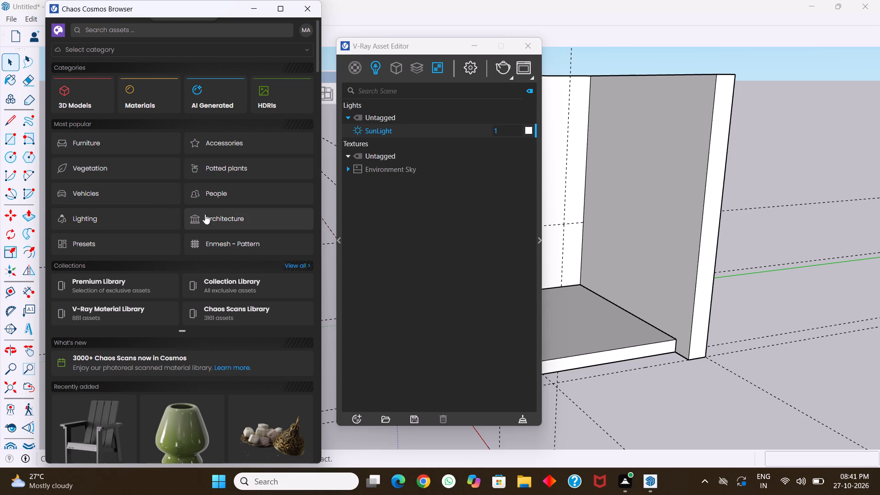
Browse the Architecture category of Chaos Cosmos 3D models for assets suited to the bathroom.
click(277, 216)
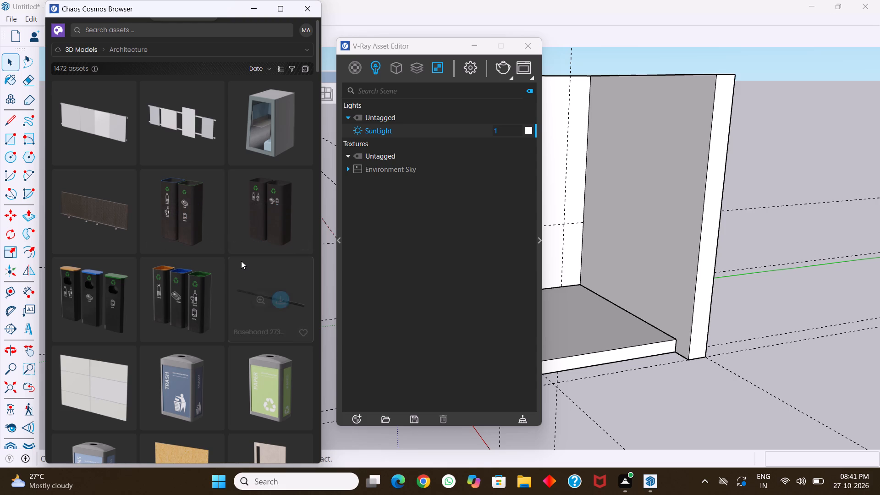
scroll(241, 253, down, 1)
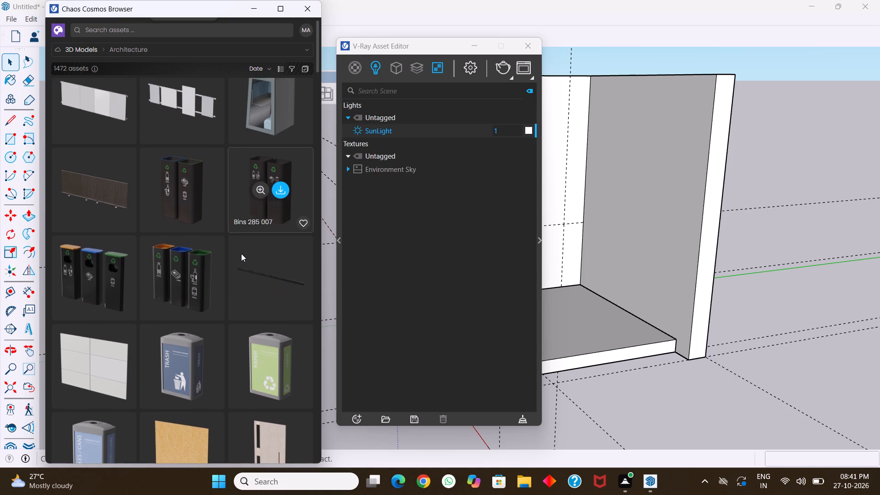
scroll(241, 253, down, 2)
scroll(191, 261, down, 2)
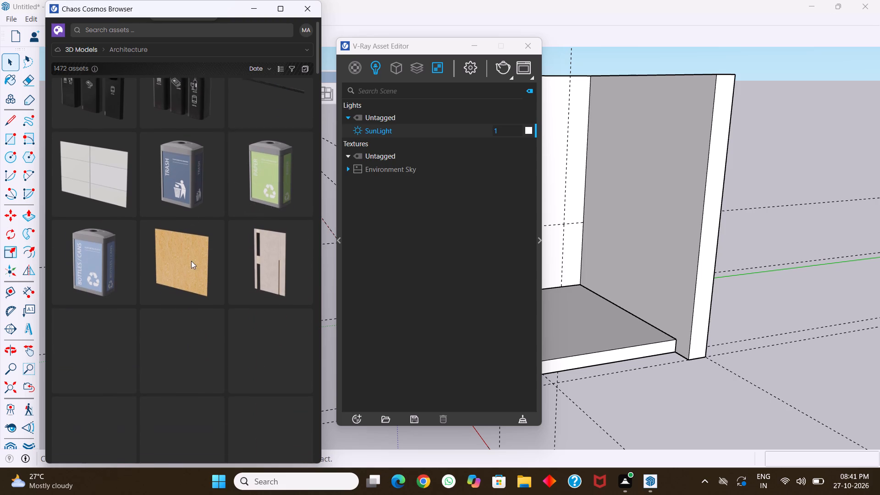
scroll(191, 261, down, 2)
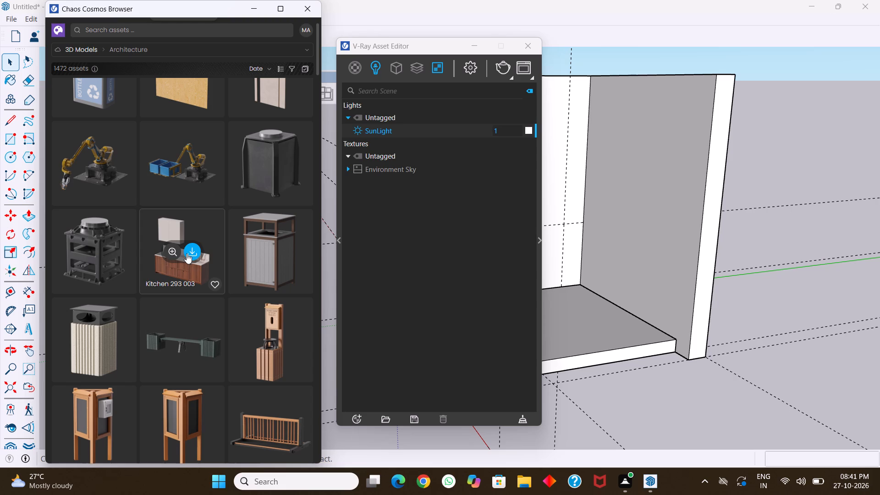
scroll(178, 297, up, 15)
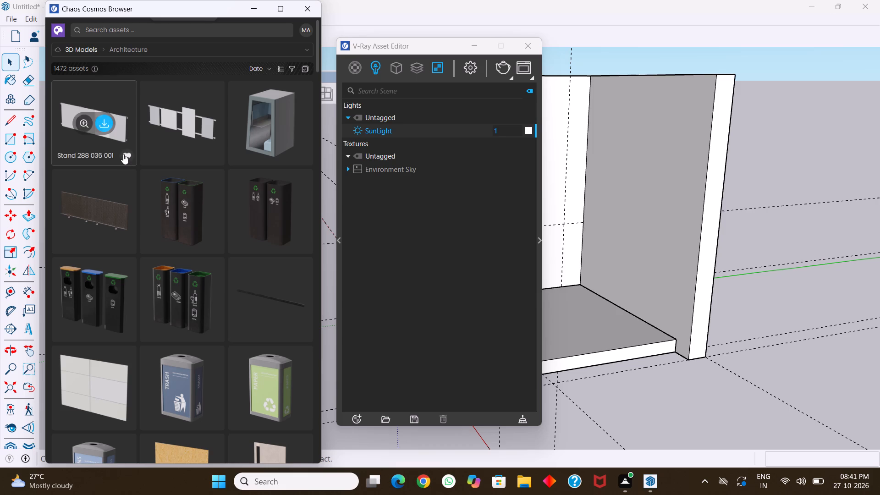
Show the Ceiling lights within the Lighting category of the Chaos Cosmos 3D models.
click(89, 51)
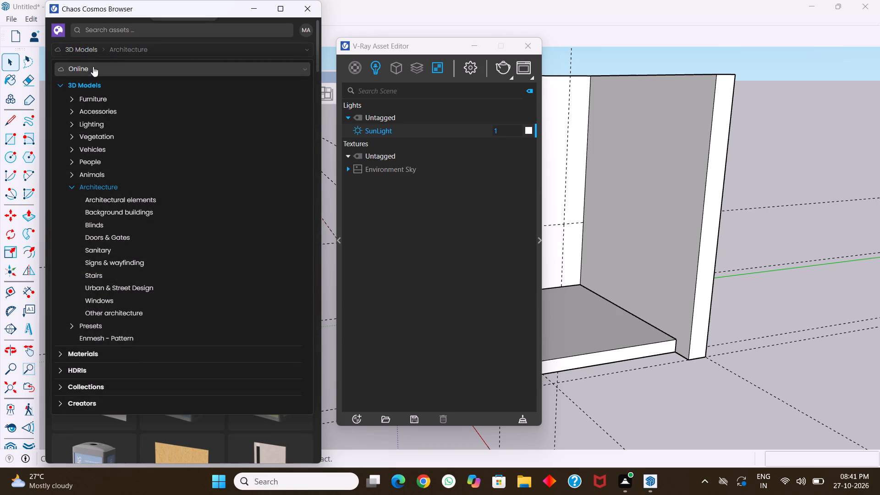
click(106, 126)
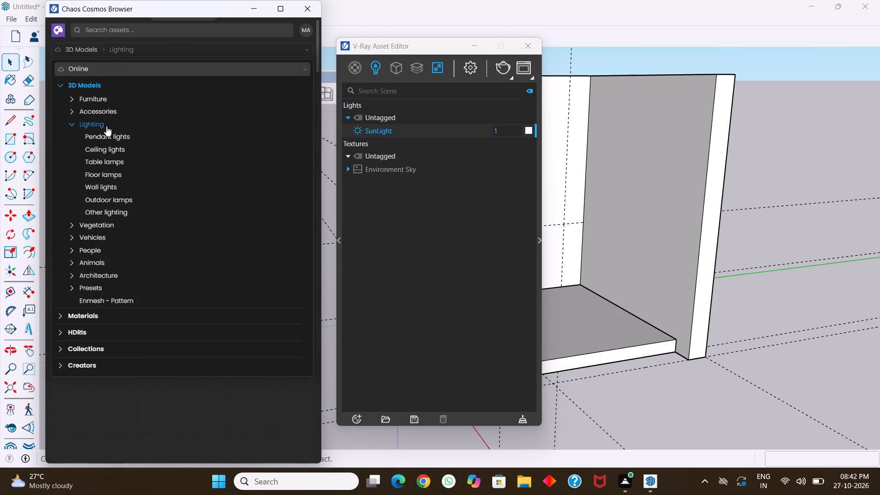
click(140, 151)
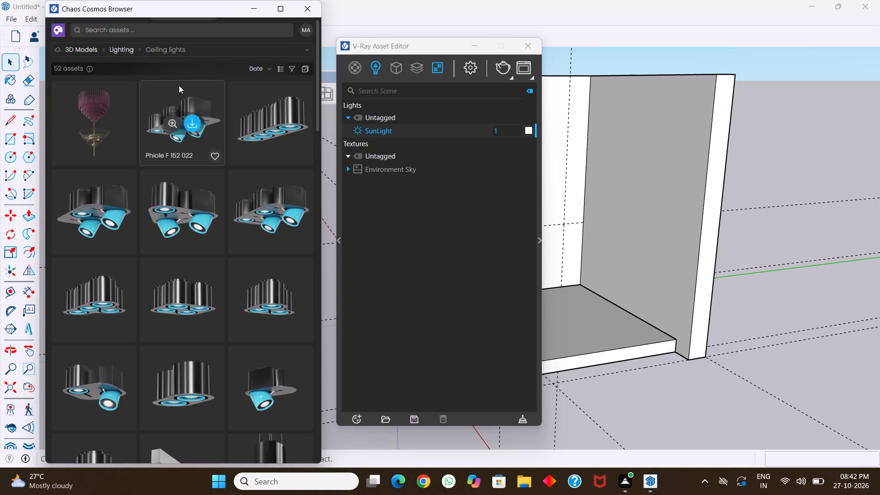
Return to the Chaos Cosmos home page and search the whole library for bathroom.
click(57, 28)
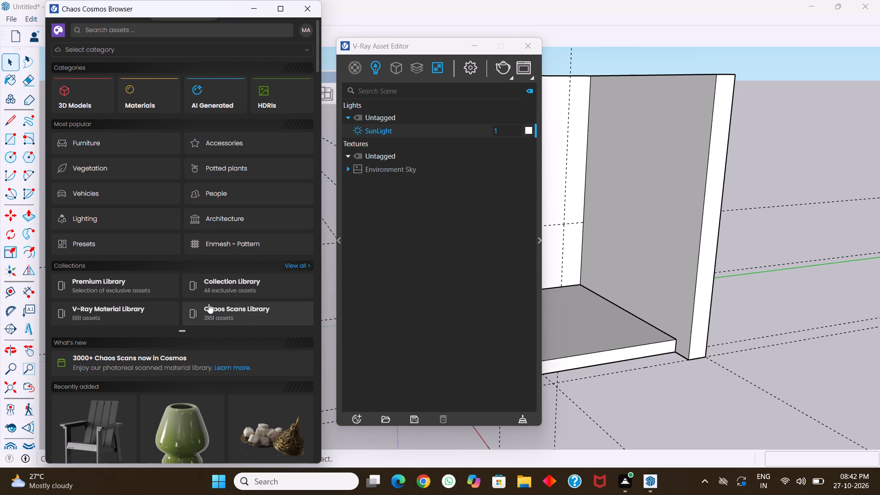
click(151, 46)
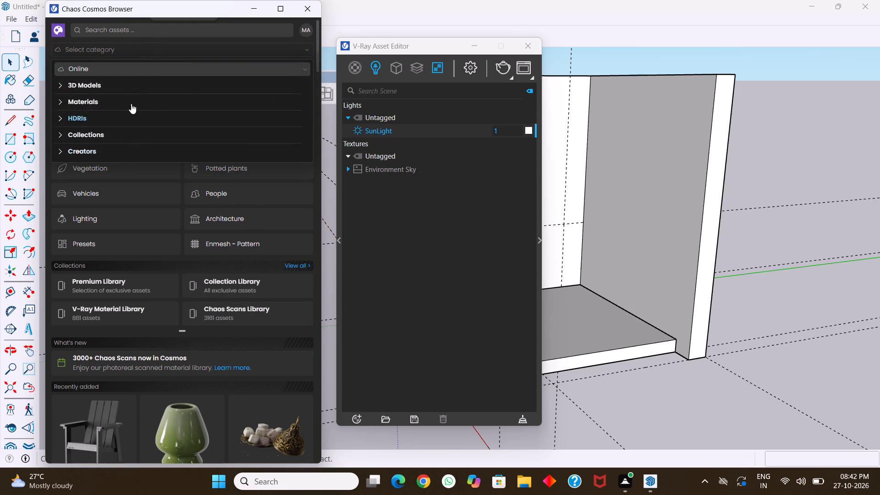
click(145, 27)
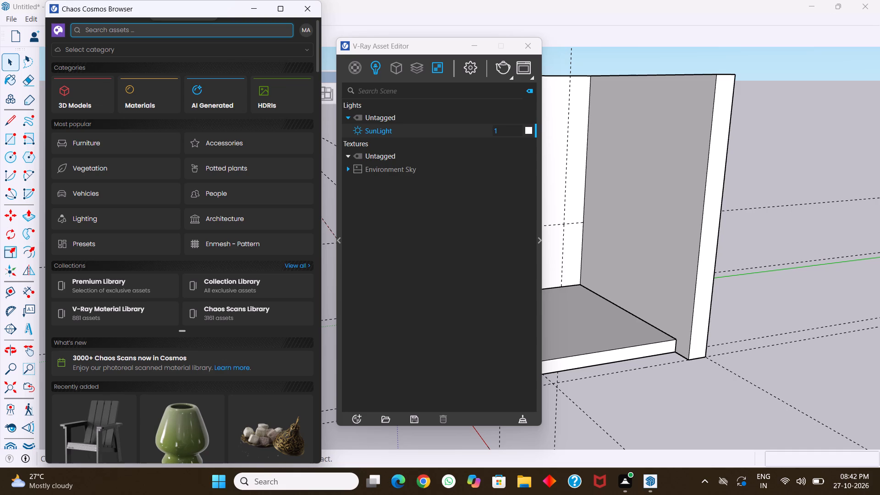
text(bat)
text(hr)
text(oom)
key(Return)
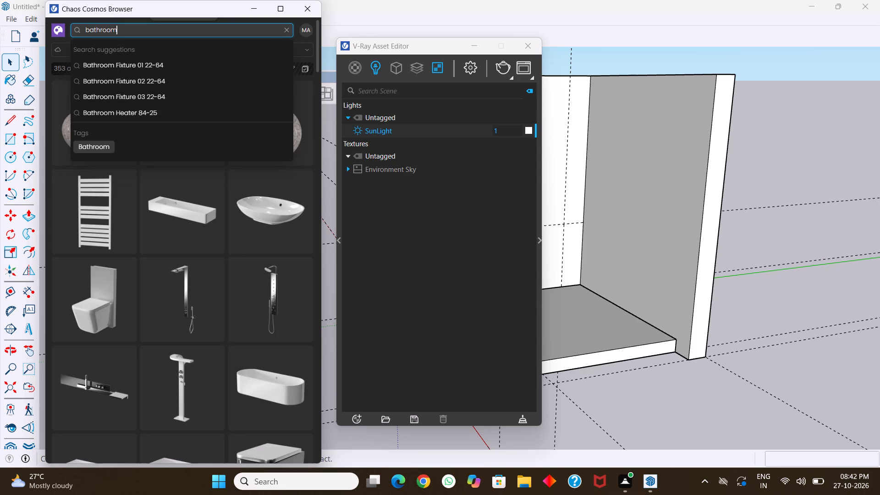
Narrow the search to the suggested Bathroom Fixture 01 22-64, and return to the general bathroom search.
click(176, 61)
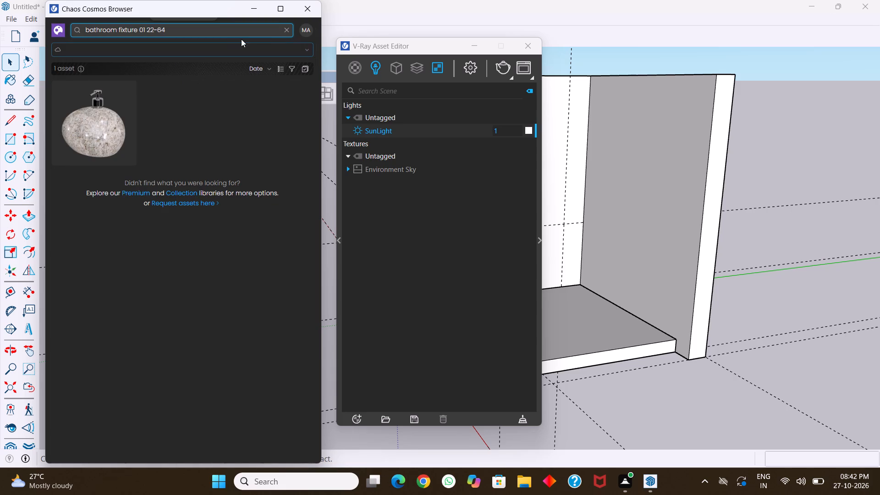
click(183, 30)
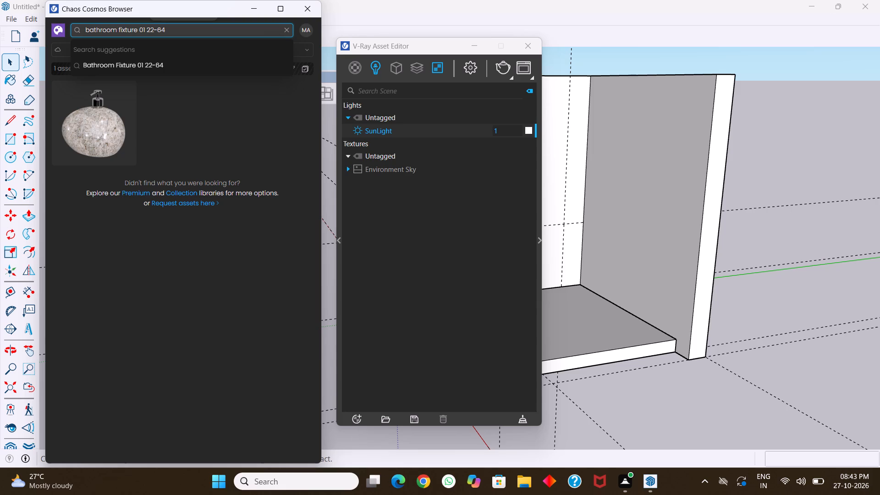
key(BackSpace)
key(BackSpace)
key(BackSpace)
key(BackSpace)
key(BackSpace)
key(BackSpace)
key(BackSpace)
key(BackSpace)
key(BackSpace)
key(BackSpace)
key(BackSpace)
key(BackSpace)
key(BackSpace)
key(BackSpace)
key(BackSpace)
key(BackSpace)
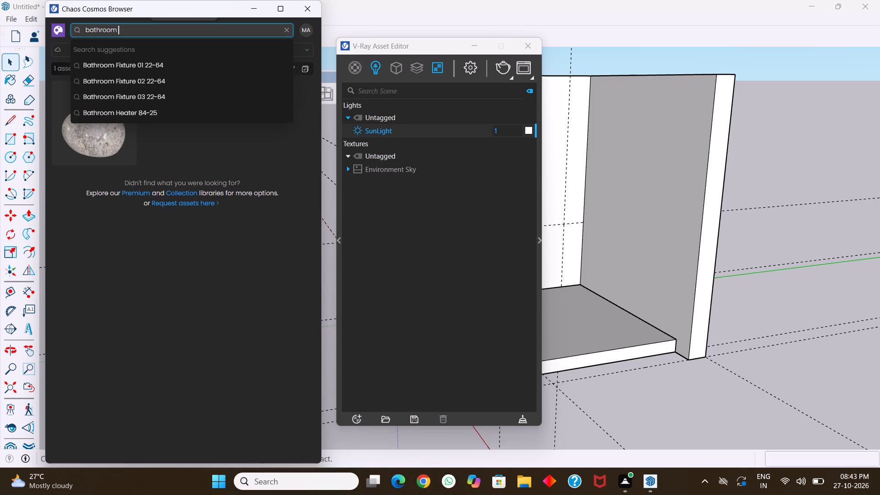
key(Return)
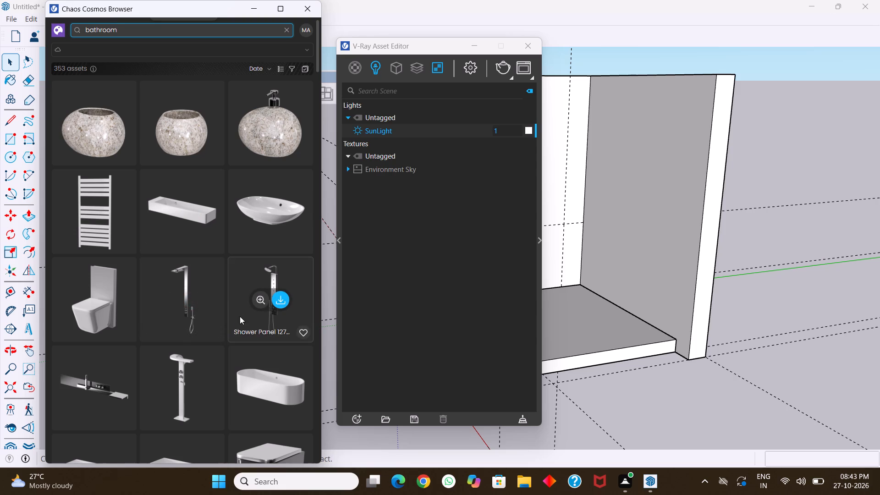
Examine the first bathroom assets, covering baths, toilets, bath taps and washbasin sets.
scroll(198, 339, down, 5)
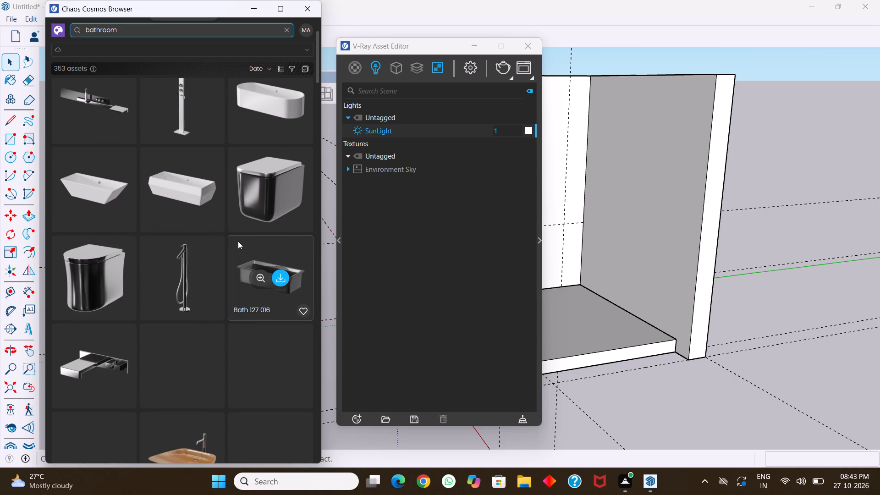
scroll(204, 245, down, 2)
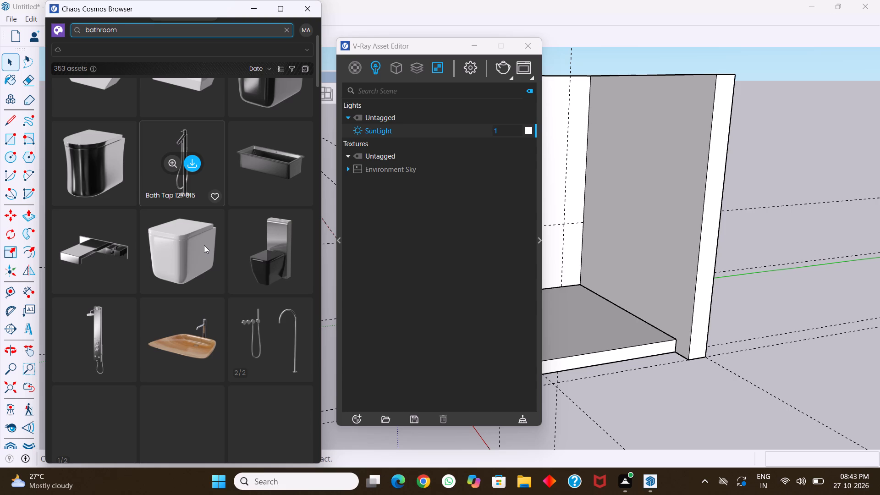
scroll(204, 245, down, 4)
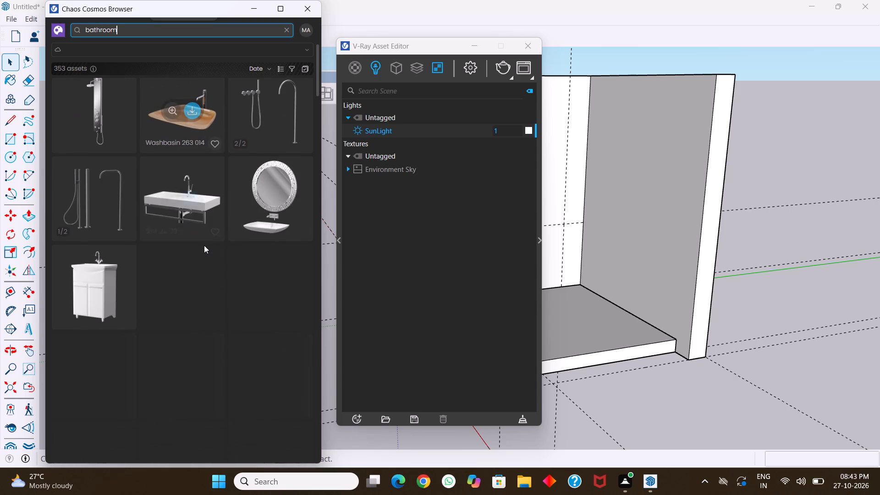
scroll(204, 245, down, 4)
scroll(204, 245, up, 4)
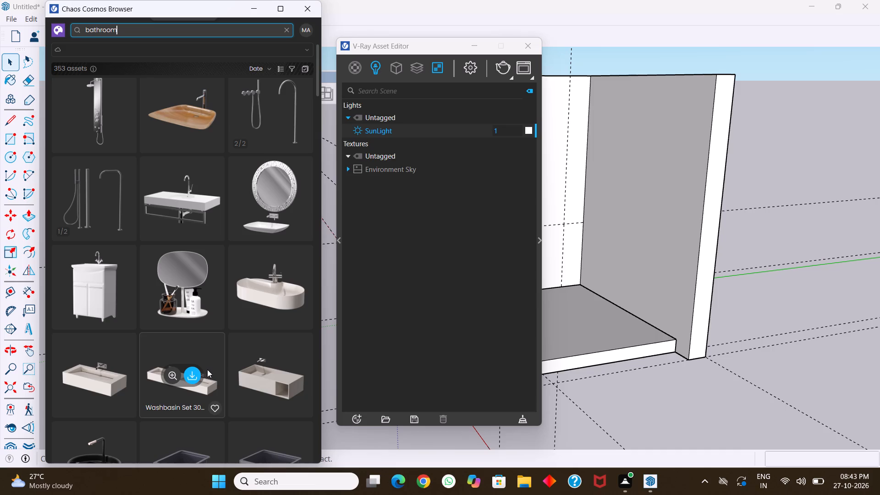
Examine the sinks, washbasin taps and washbasins further along in the bathroom assets.
scroll(236, 322, down, 2)
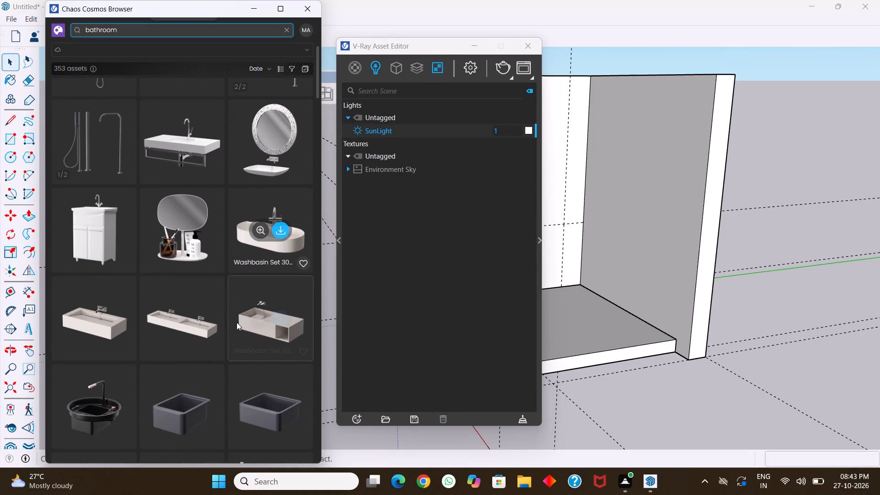
scroll(233, 316, down, 2)
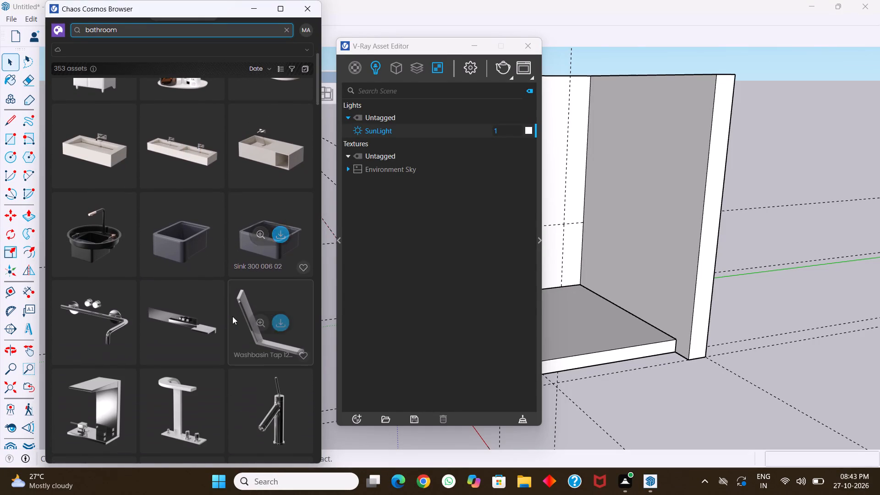
scroll(232, 316, down, 1)
scroll(186, 335, down, 3)
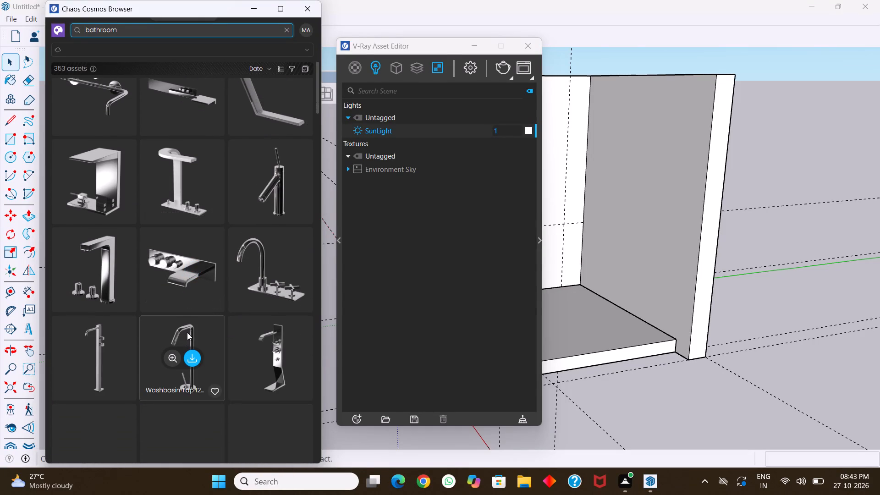
scroll(187, 332, down, 3)
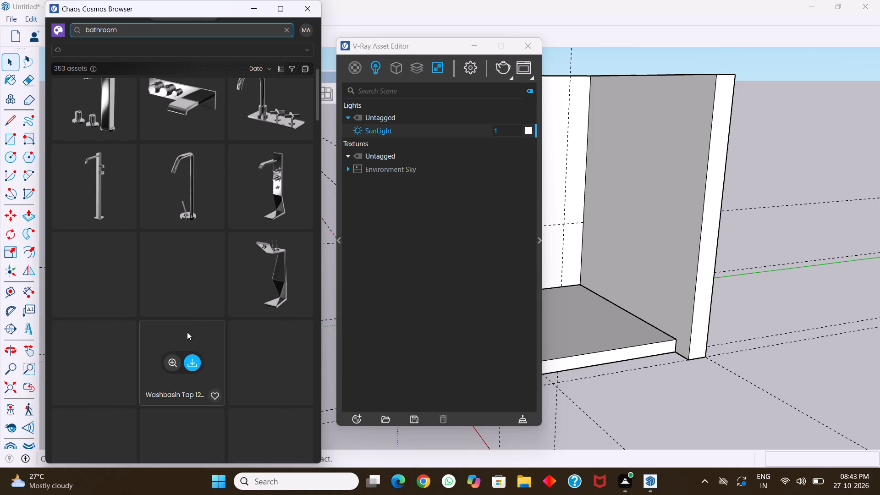
scroll(187, 330, down, 1)
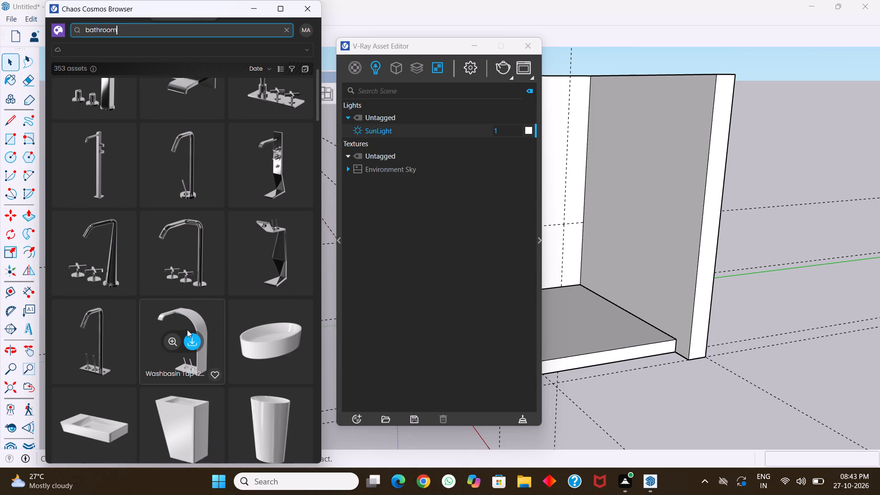
scroll(187, 330, down, 3)
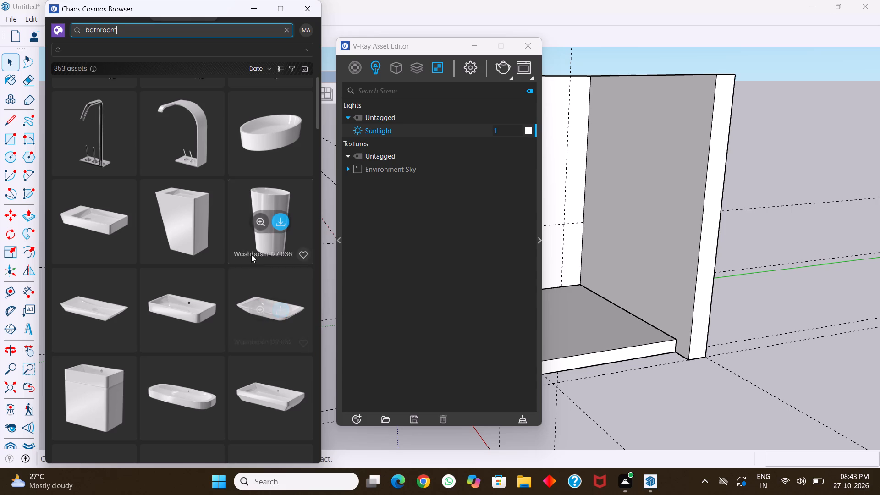
scroll(242, 260, down, 1)
scroll(190, 359, down, 2)
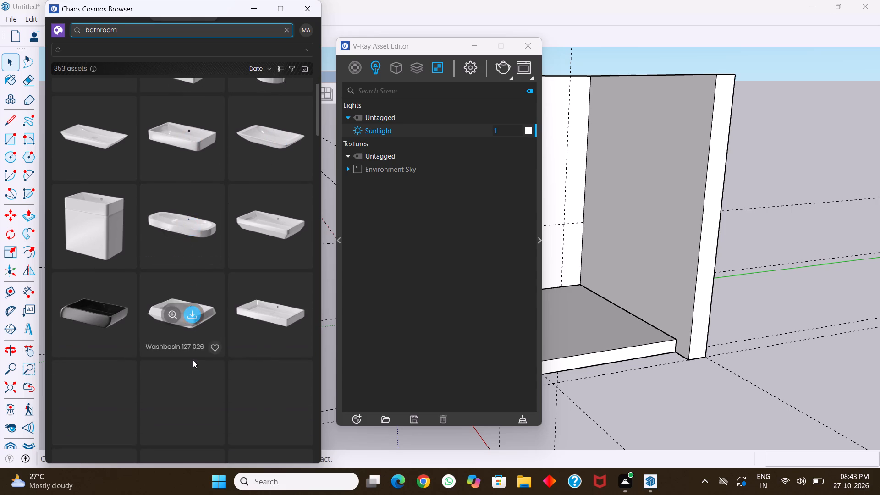
scroll(192, 360, down, 1)
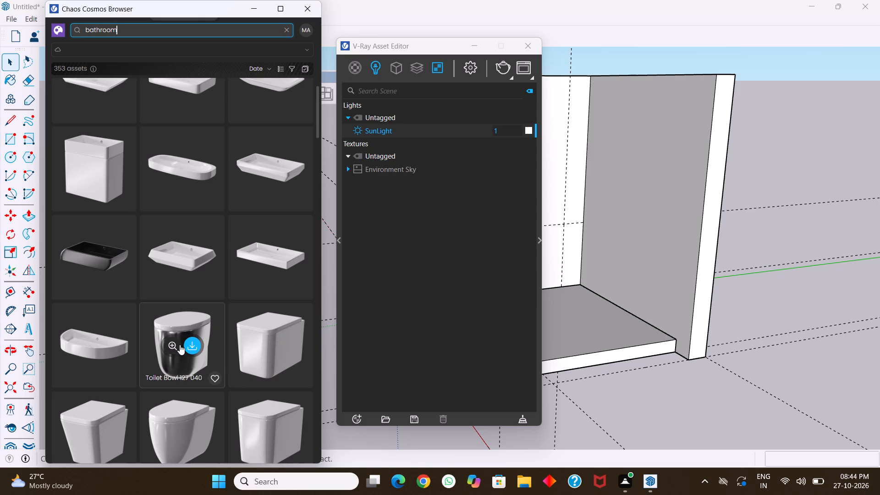
Examine the toilet bowls, shower panels, bath taps and bathtubs among the bathroom assets.
scroll(180, 345, down, 4)
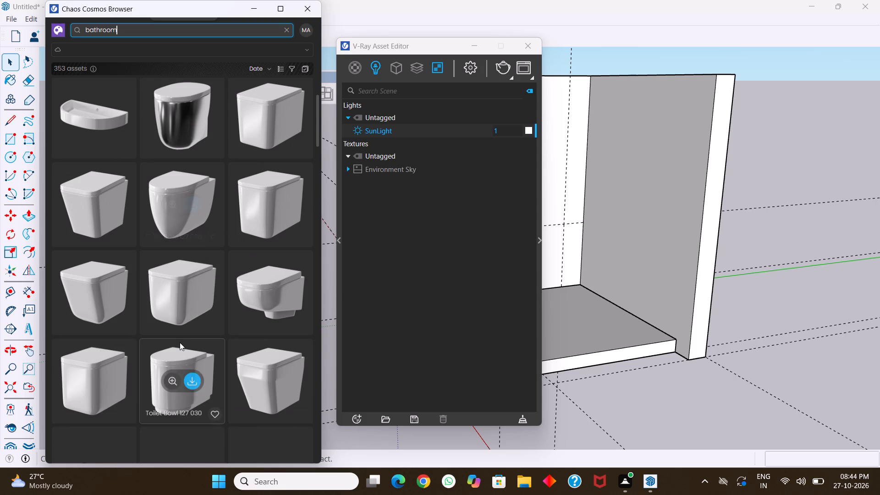
scroll(196, 336, down, 4)
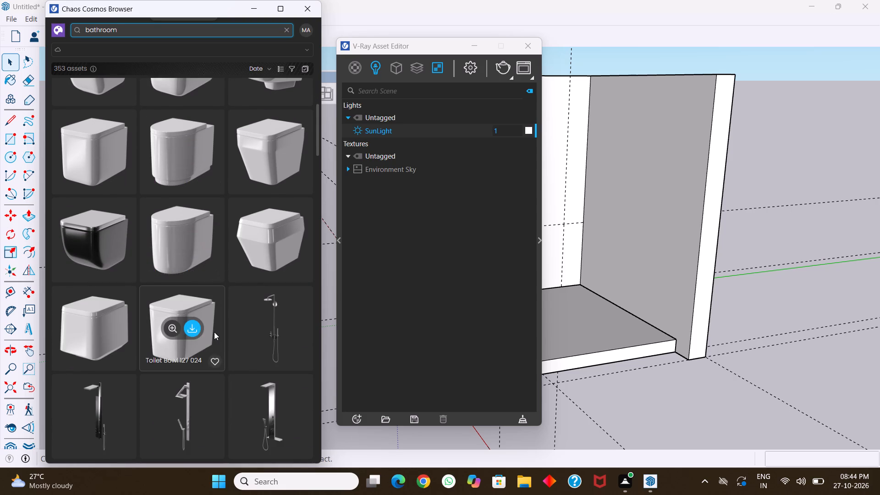
scroll(214, 332, down, 5)
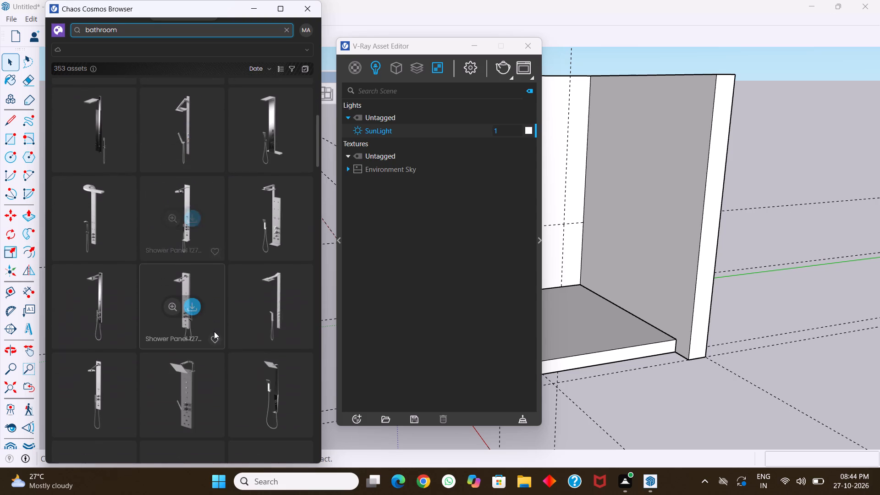
scroll(214, 331, down, 4)
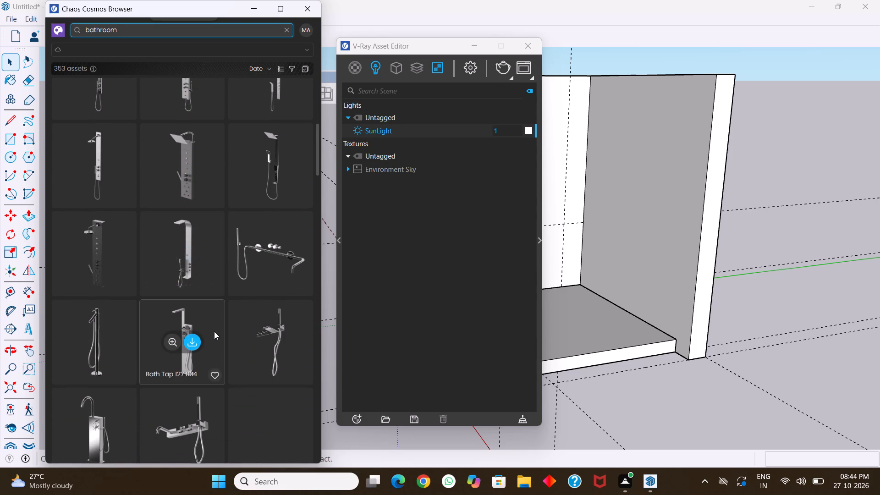
scroll(214, 331, down, 2)
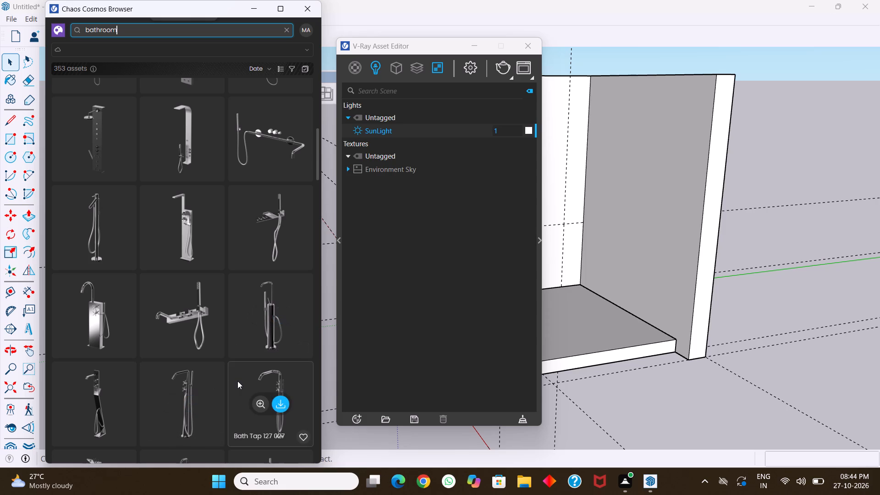
scroll(222, 359, down, 4)
scroll(221, 357, up, 3)
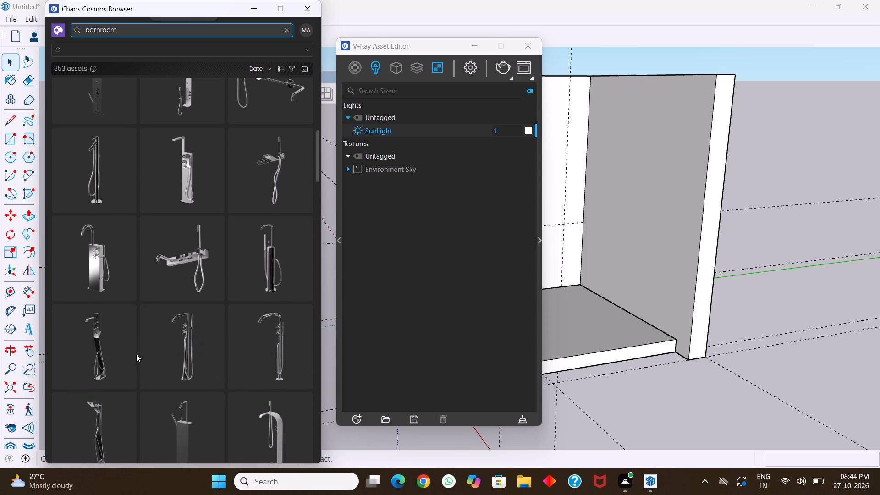
scroll(132, 333, down, 5)
scroll(139, 368, up, 3)
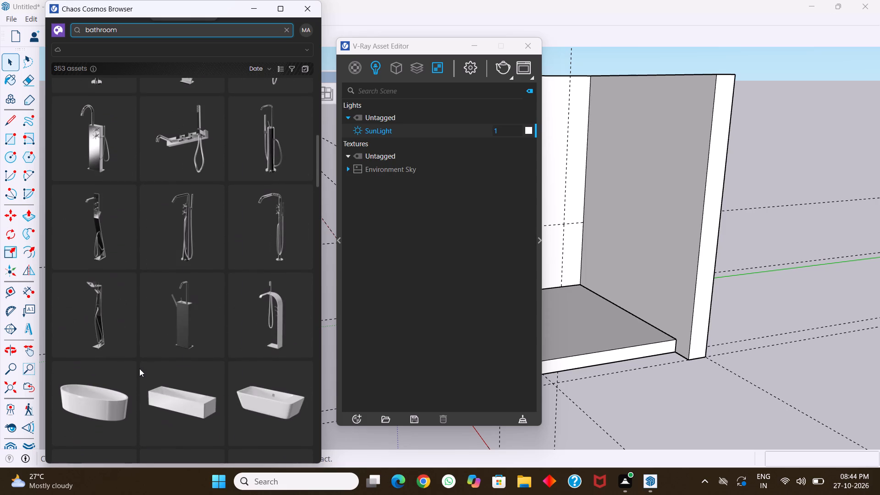
Return to the earlier bathroom assets and download Toilet Bowl 127 010.
scroll(246, 219, up, 3)
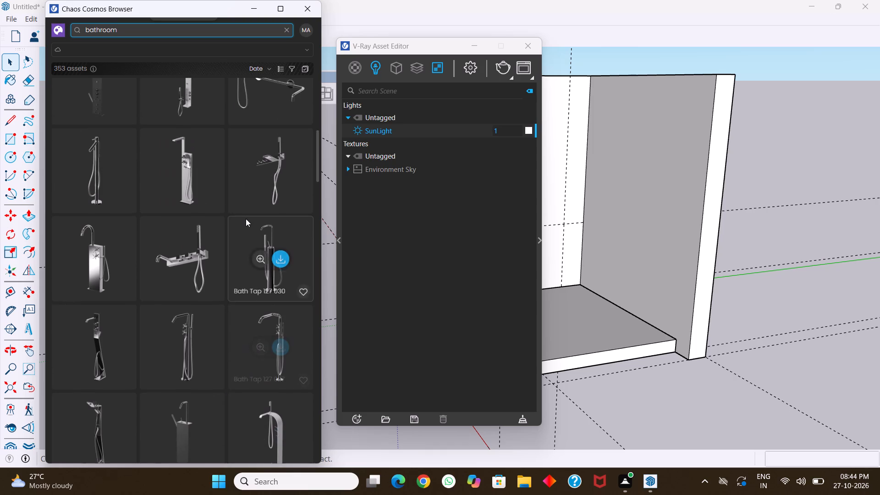
scroll(246, 219, up, 3)
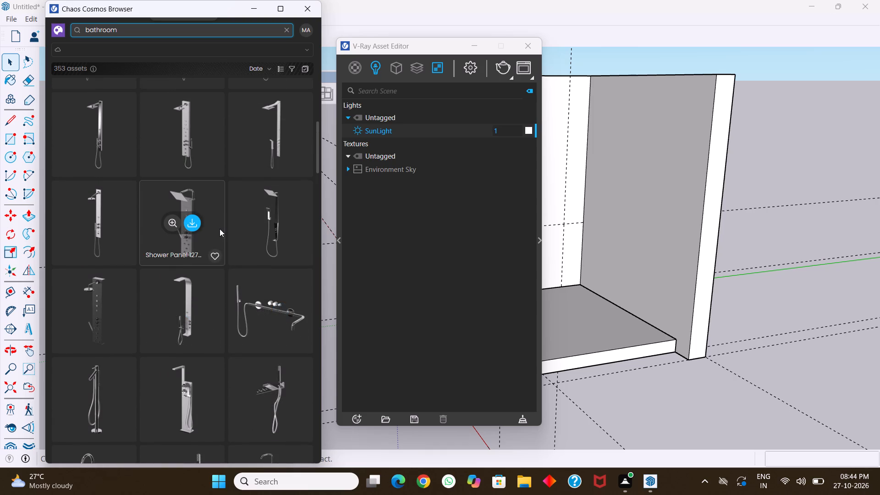
scroll(220, 229, up, 2)
scroll(106, 259, up, 1)
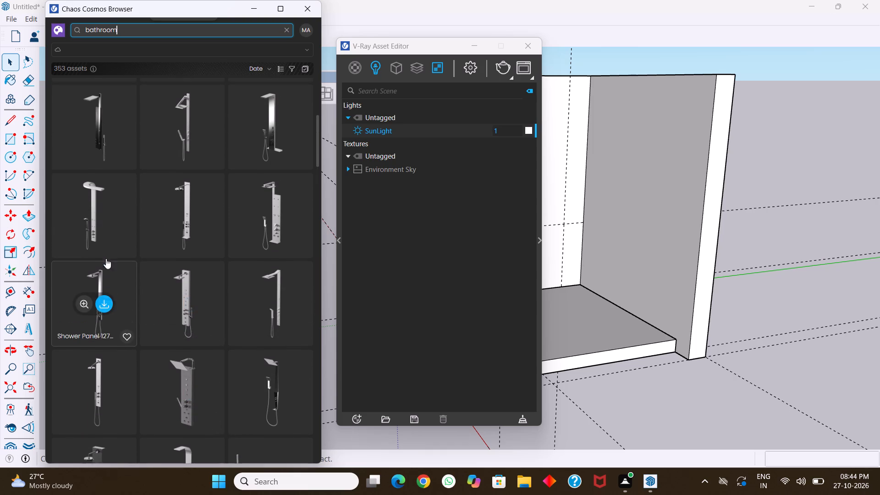
scroll(106, 258, up, 2)
scroll(257, 210, up, 1)
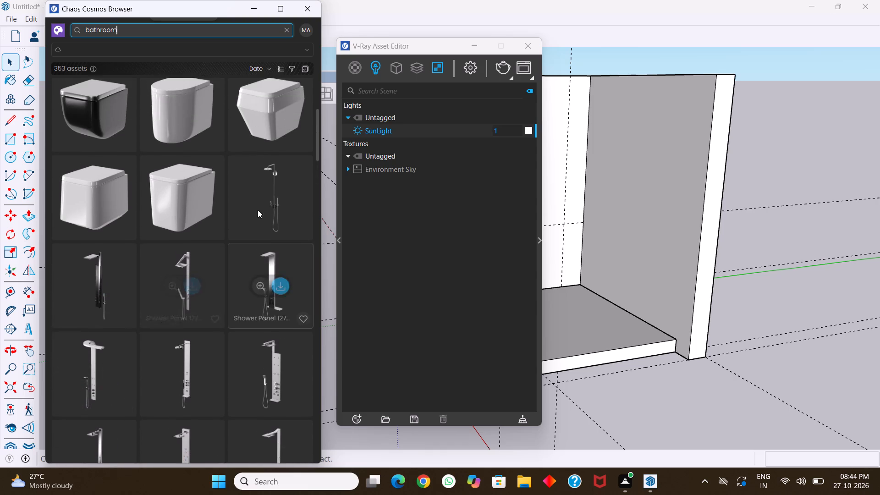
scroll(258, 210, up, 4)
scroll(193, 209, up, 12)
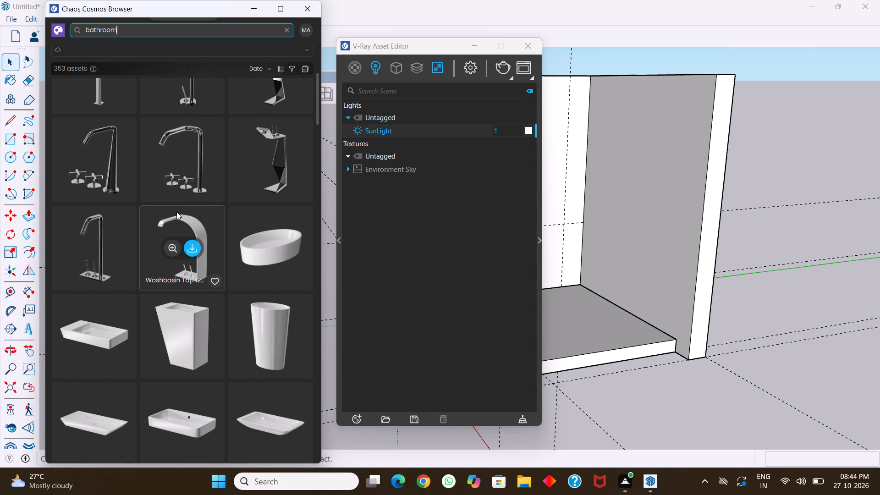
scroll(176, 212, up, 5)
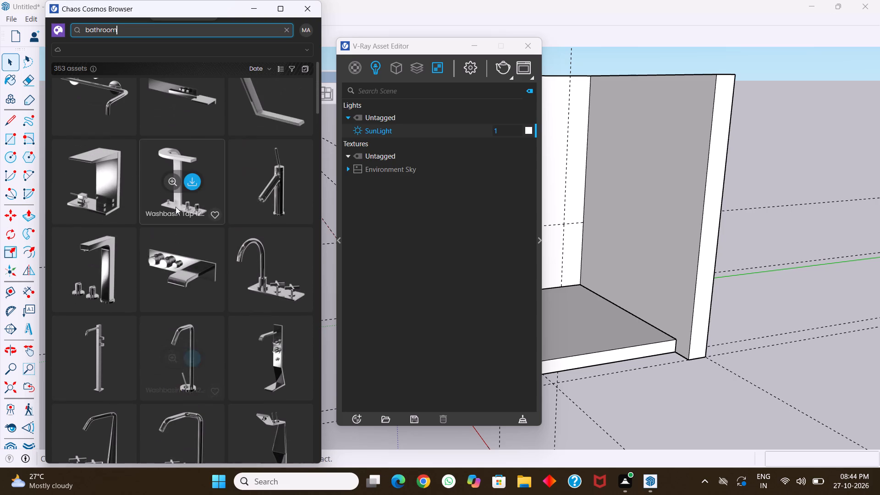
scroll(176, 207, up, 5)
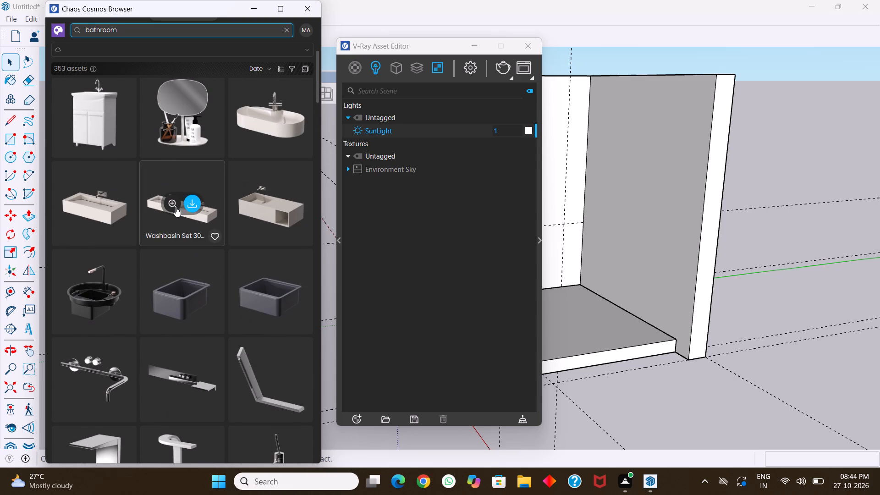
scroll(176, 207, up, 7)
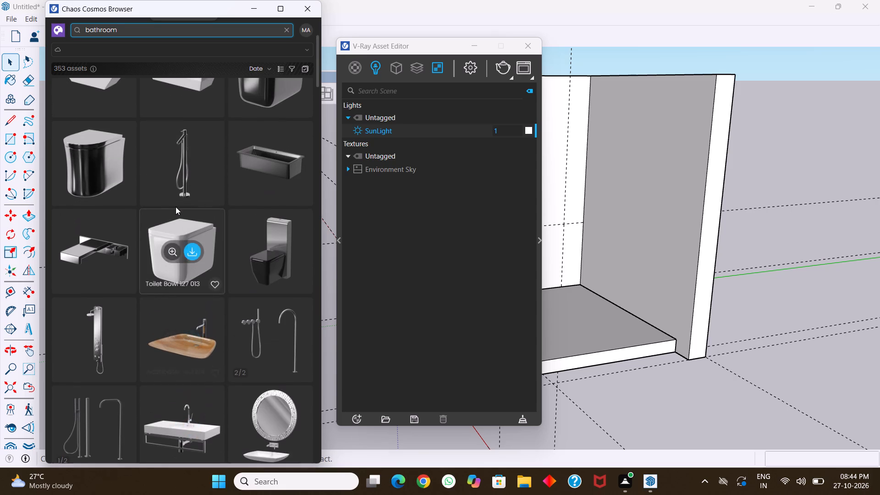
click(281, 248)
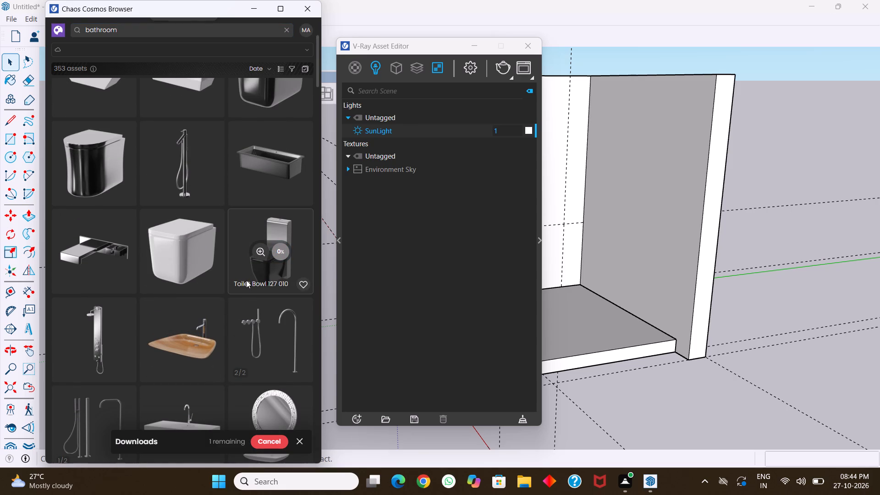
Download Toilet Bowl 127 037 from the first bathroom assets.
scroll(198, 205, up, 1)
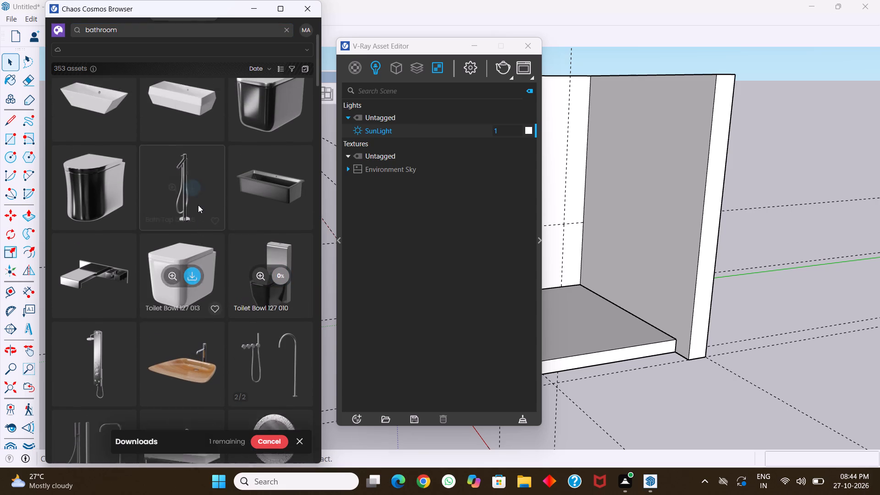
scroll(198, 205, up, 4)
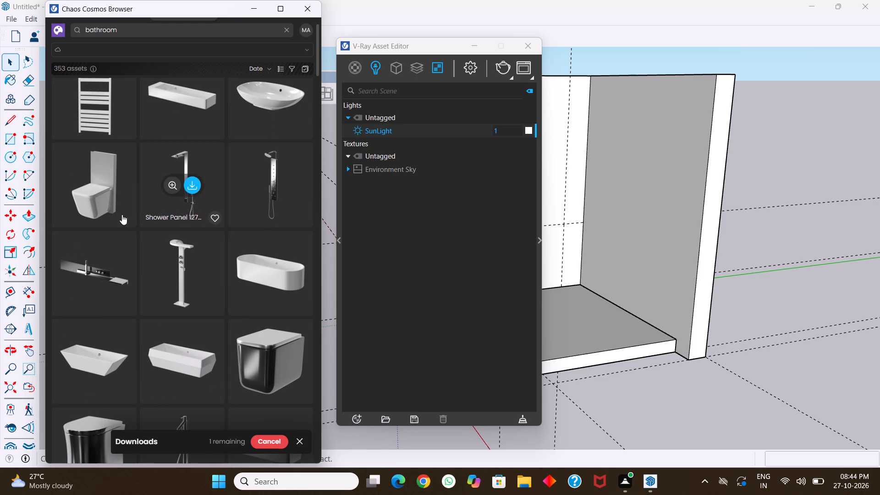
click(104, 186)
scroll(175, 209, up, 2)
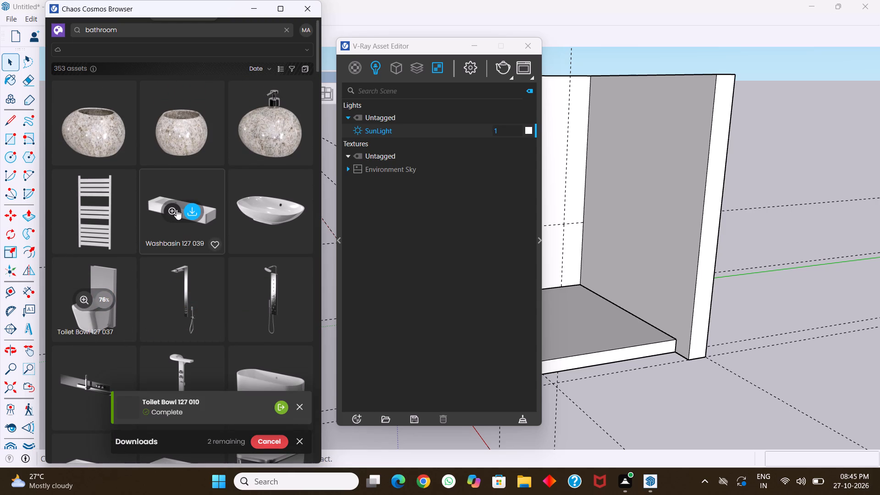
scroll(220, 211, up, 6)
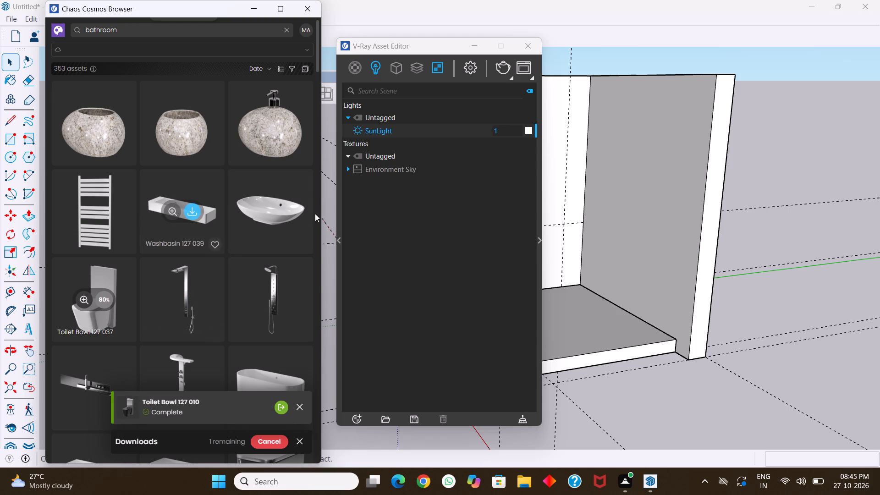
scroll(315, 214, up, 5)
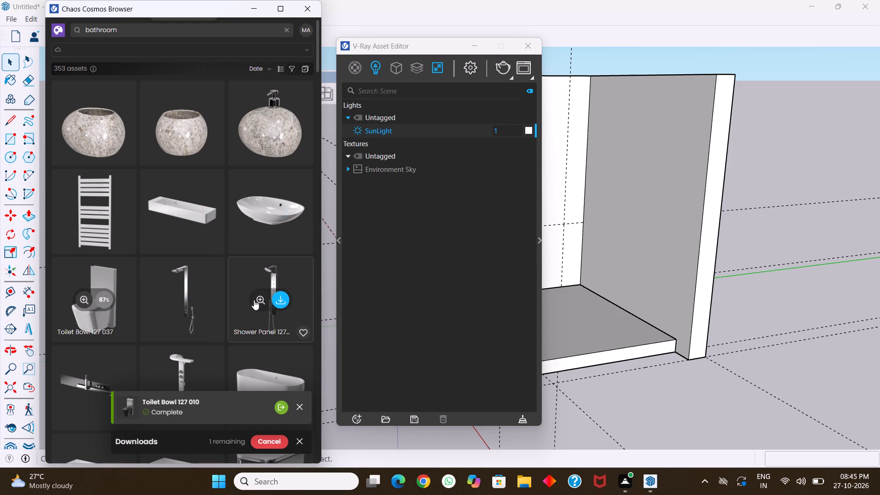
Examine the washbasin sets, sinks, washbasin taps, washbasins and toilet bowls among the bathroom assets.
scroll(253, 279, down, 3)
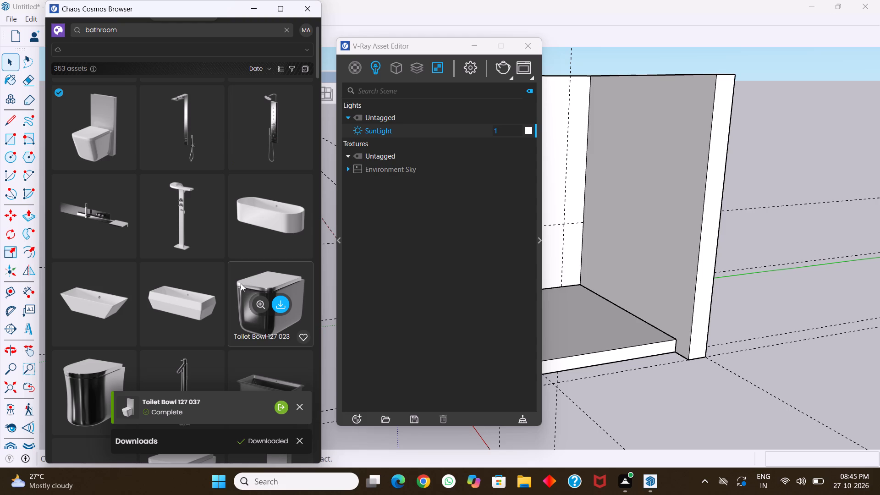
scroll(241, 283, down, 7)
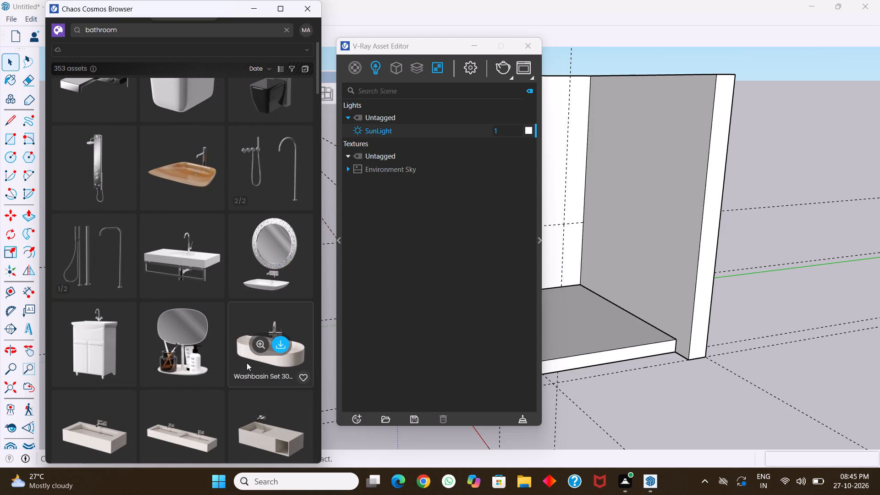
scroll(246, 362, down, 5)
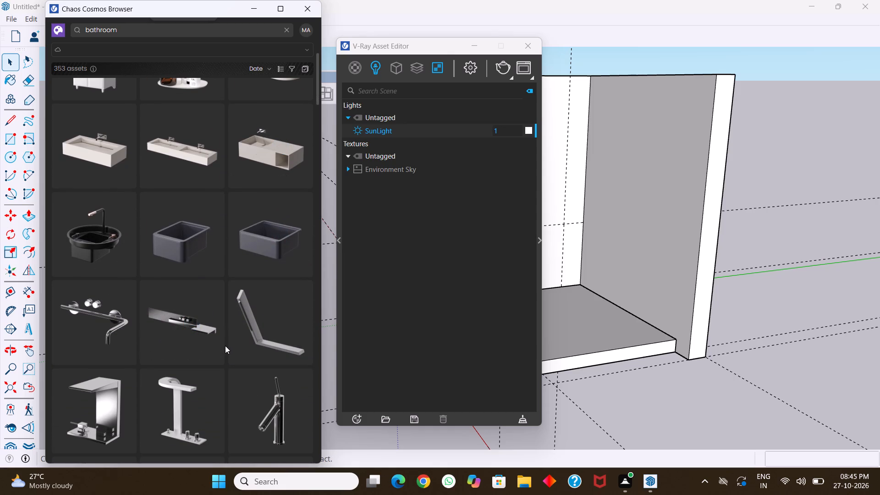
scroll(225, 346, down, 3)
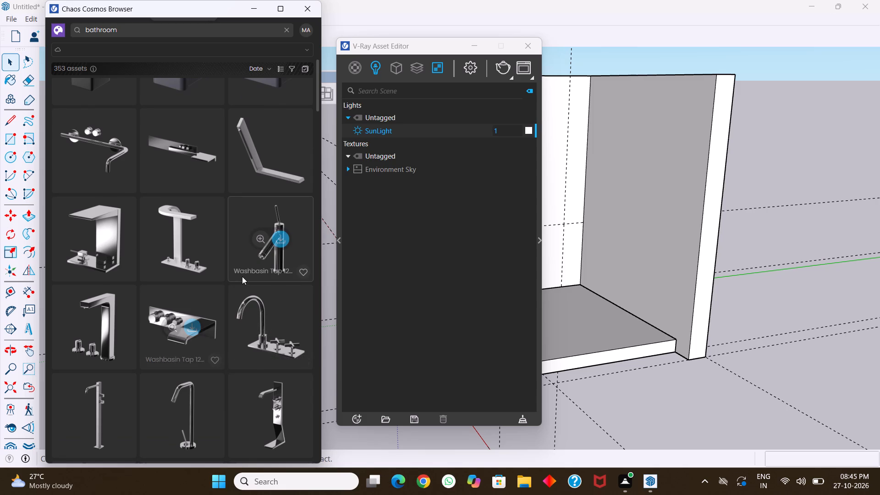
scroll(242, 276, down, 5)
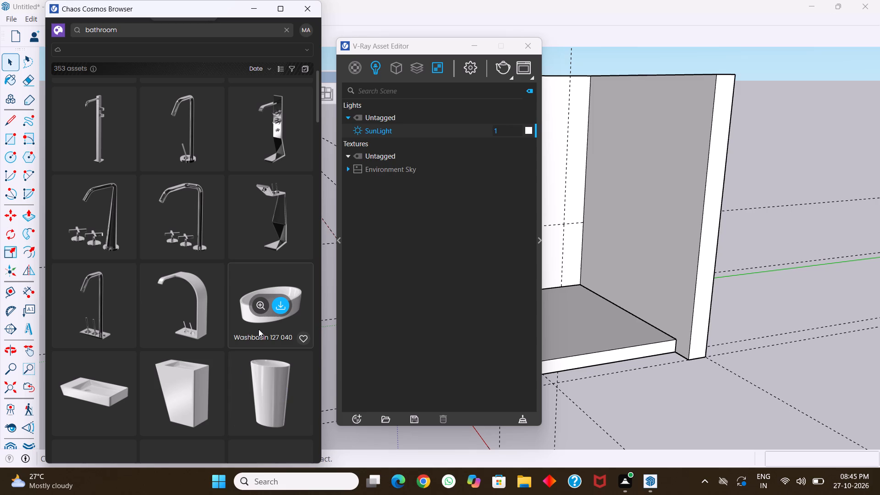
scroll(258, 329, down, 4)
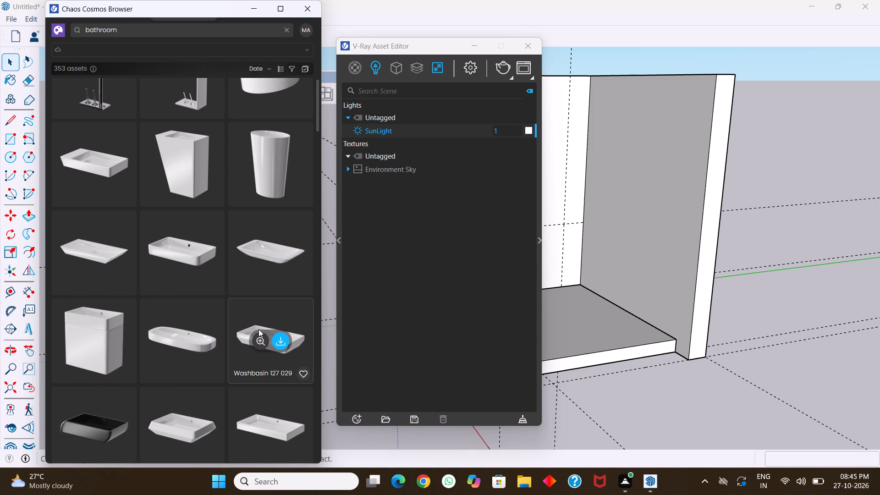
scroll(264, 362, down, 5)
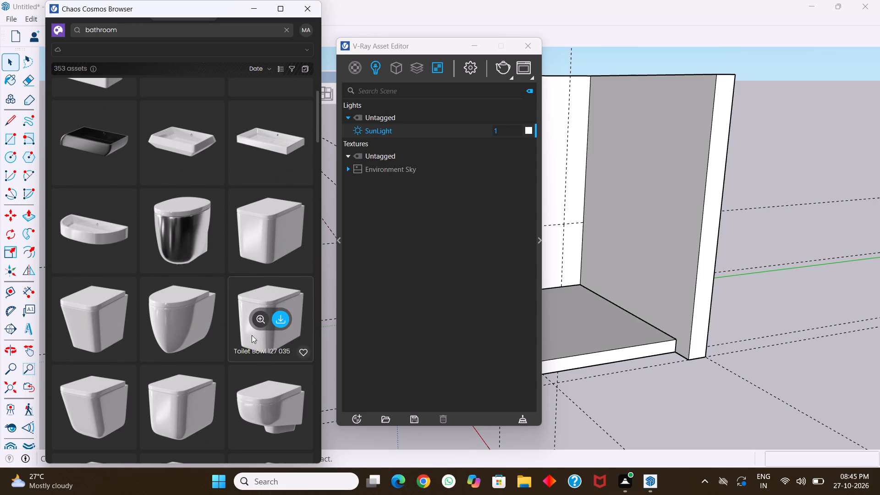
scroll(215, 306, down, 5)
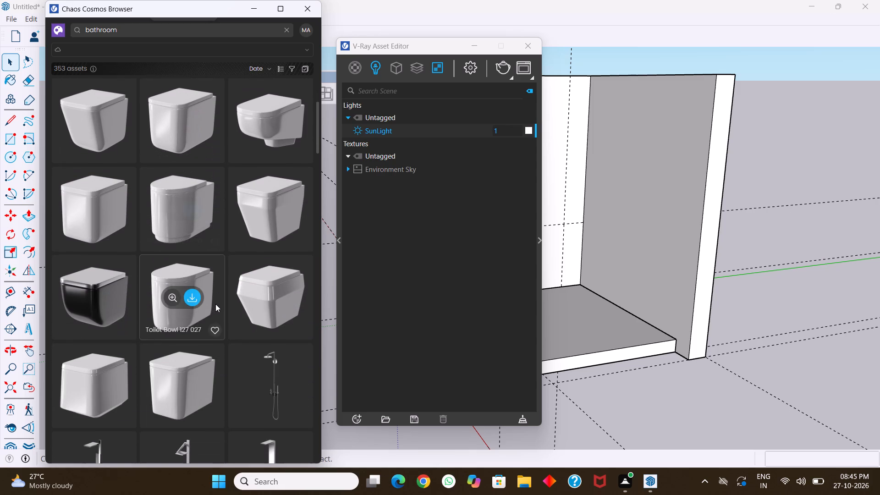
Examine the shower panels and bath taps further along in the bathroom assets.
scroll(273, 296, down, 4)
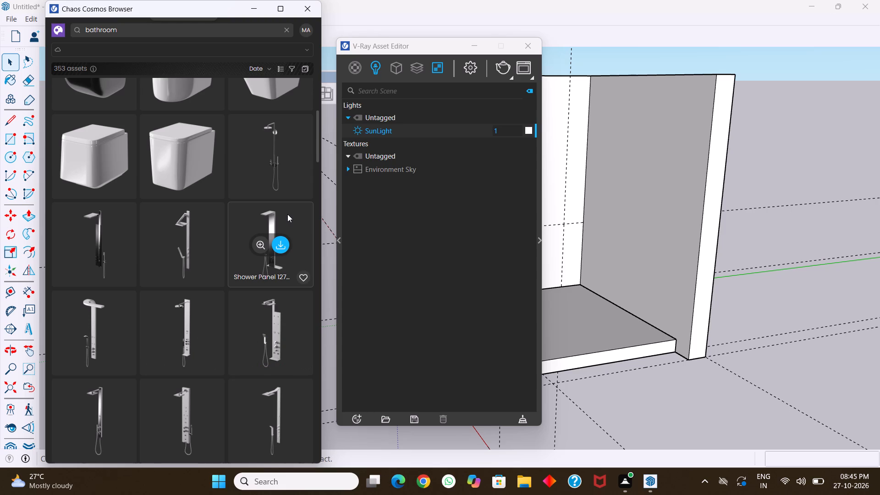
scroll(256, 353, down, 1)
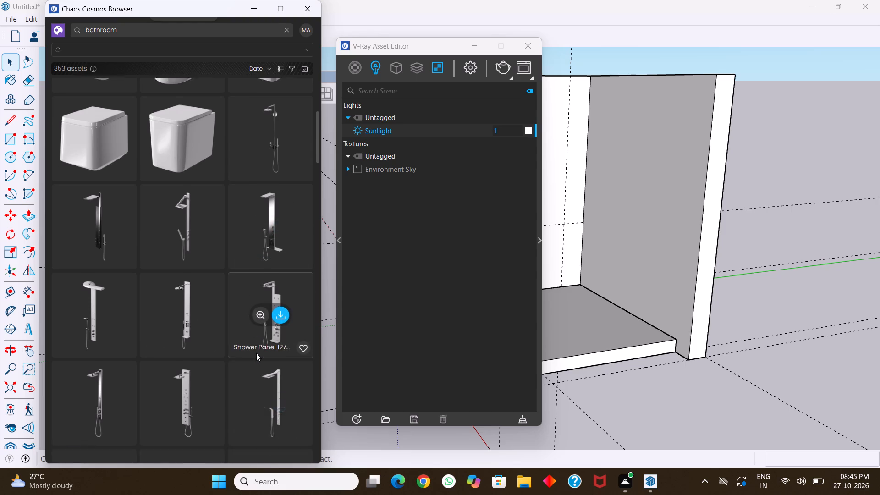
scroll(256, 353, down, 2)
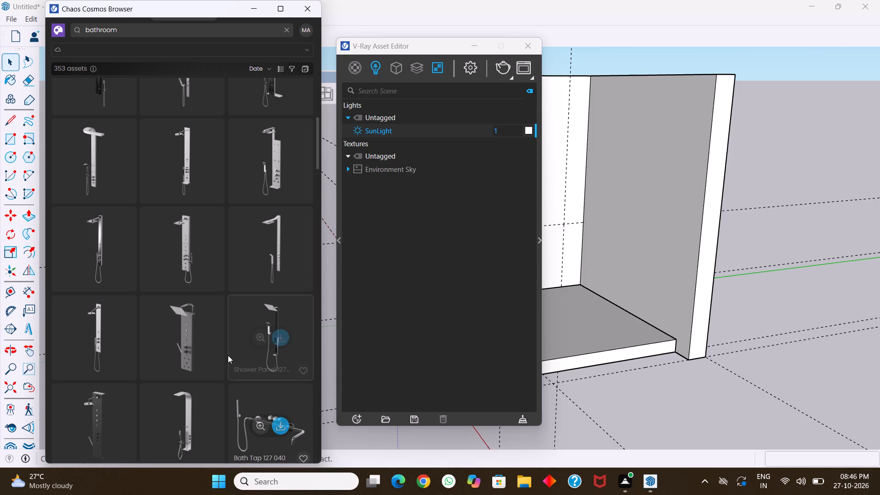
scroll(228, 345, down, 4)
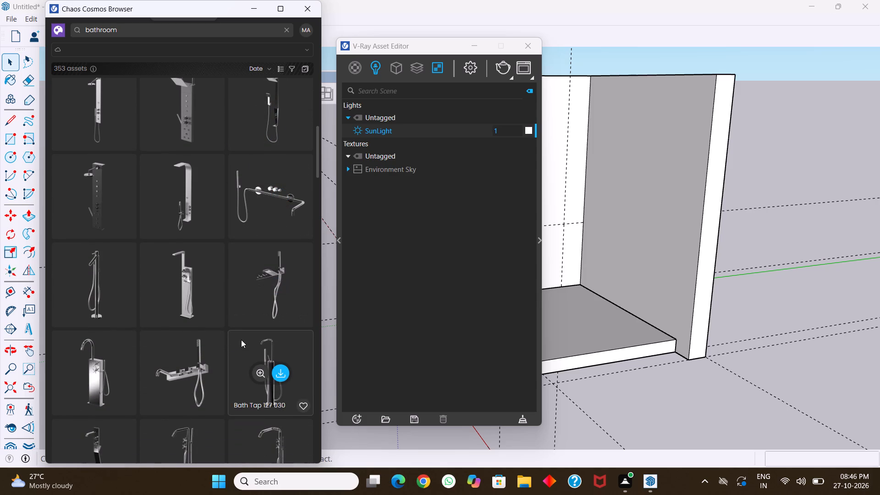
scroll(251, 333, down, 2)
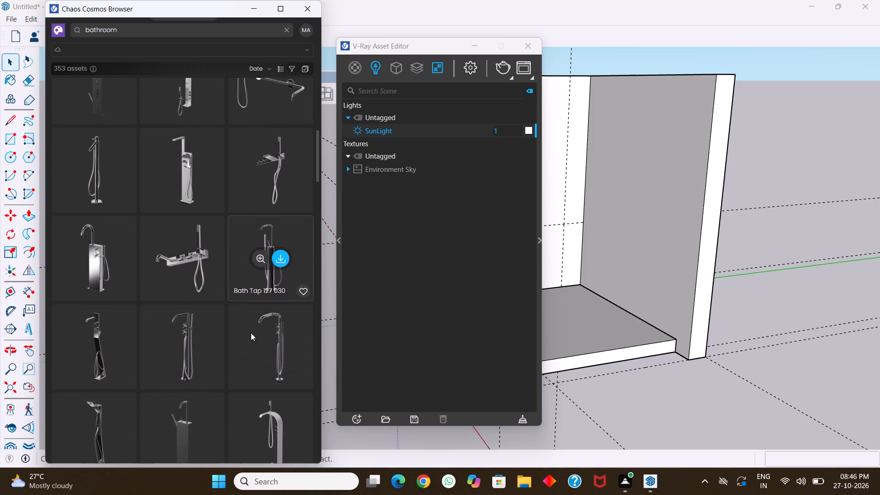
scroll(251, 333, down, 1)
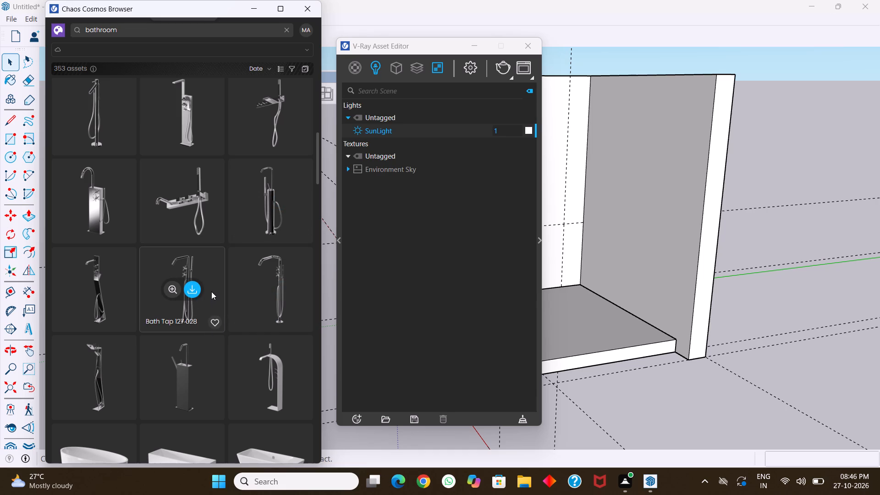
scroll(211, 307, down, 2)
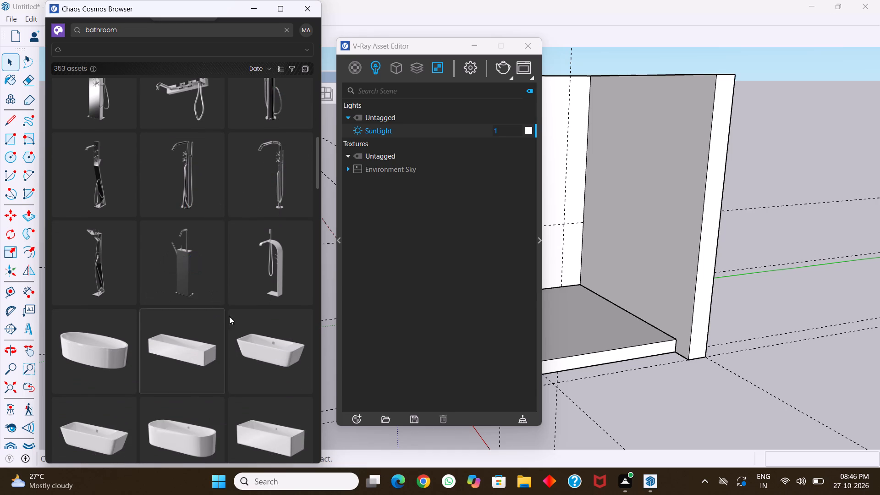
Examine the baths, washbasin taps, washbasins and toilet bowls further along in the bathroom assets.
scroll(232, 358, down, 3)
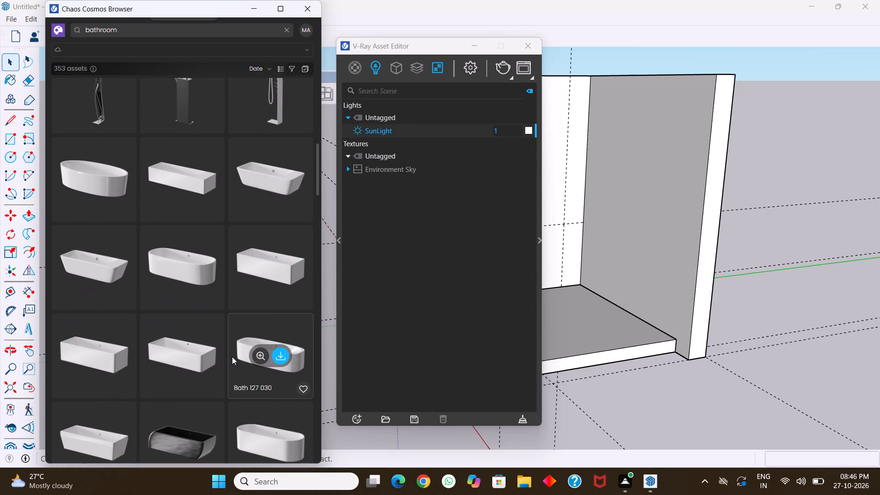
scroll(232, 357, down, 3)
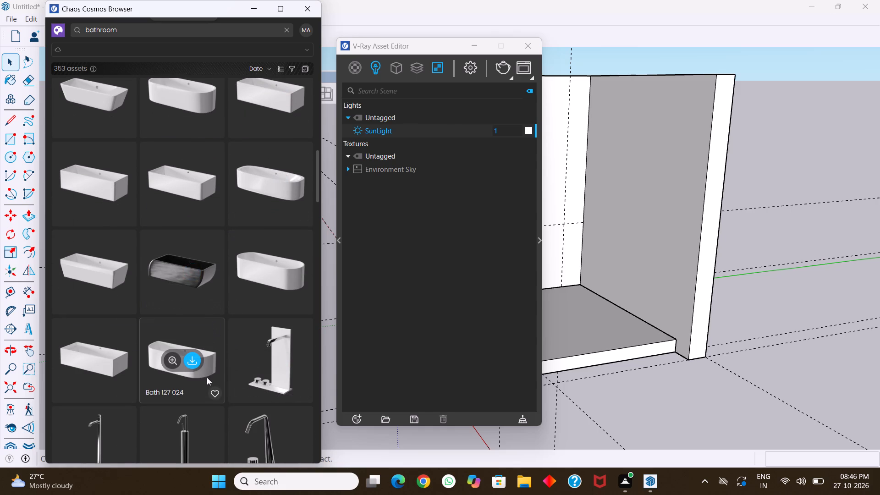
scroll(220, 339, down, 3)
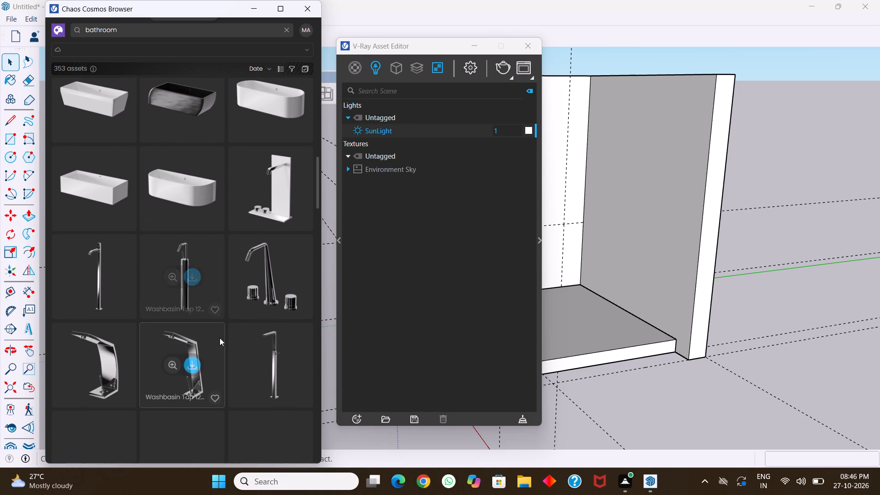
scroll(220, 338, down, 4)
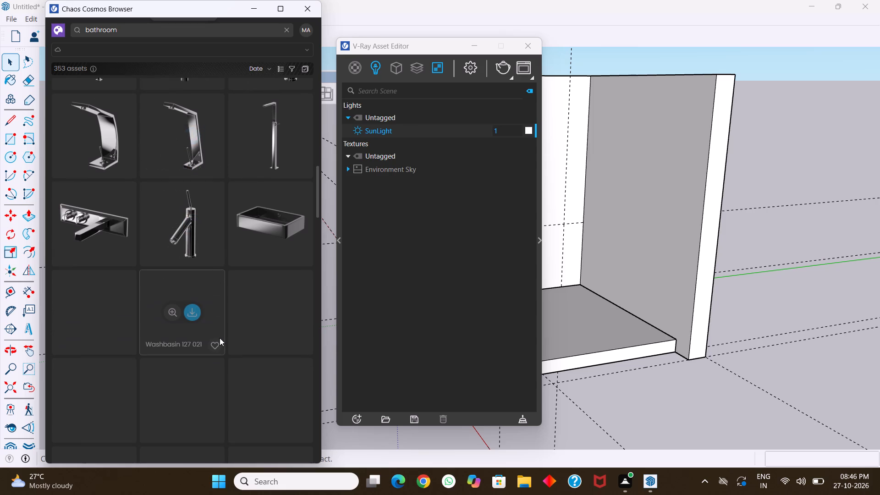
scroll(221, 339, down, 2)
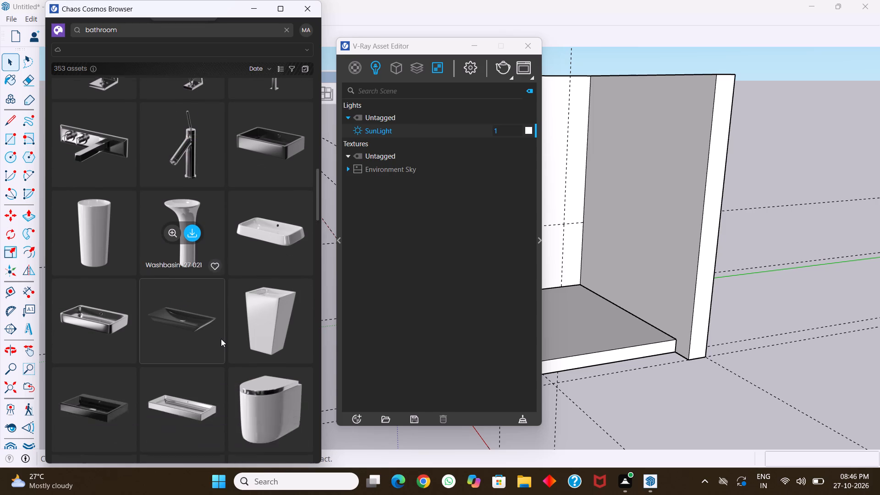
scroll(221, 339, down, 3)
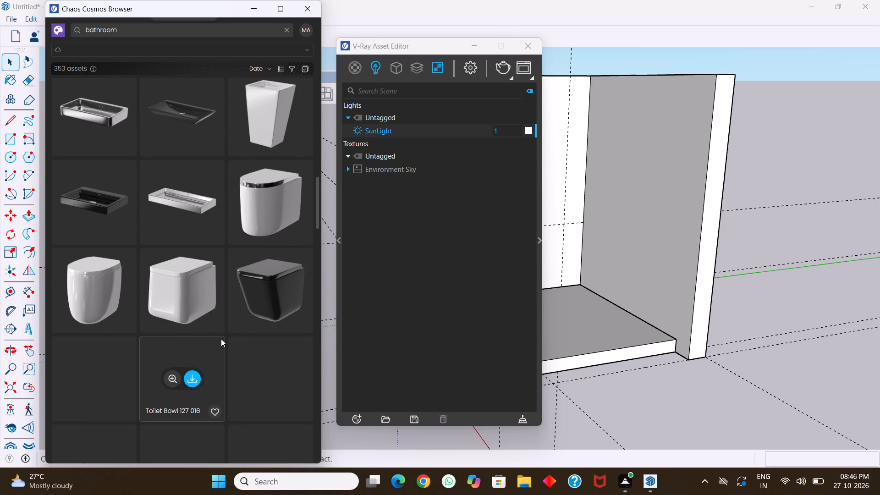
scroll(221, 339, down, 1)
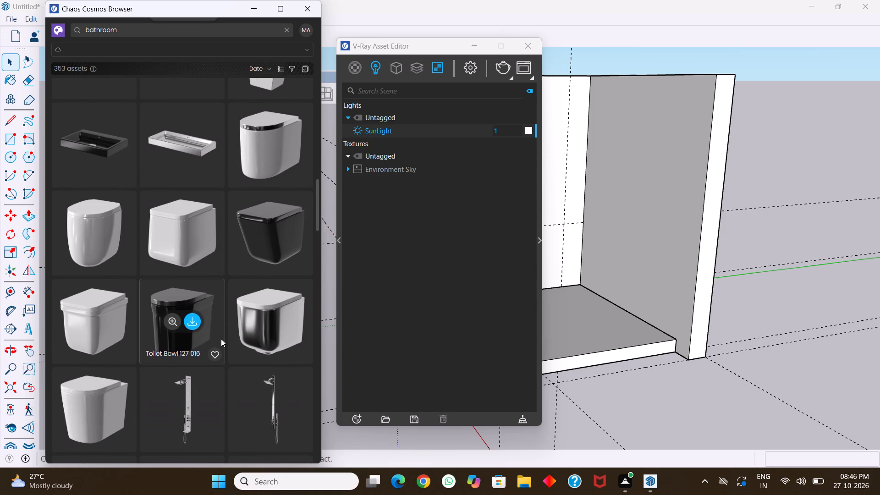
scroll(221, 339, down, 2)
Download Bath 127 021, the white rounded freestanding bath beyond the shower panels and bath taps.
scroll(221, 339, down, 2)
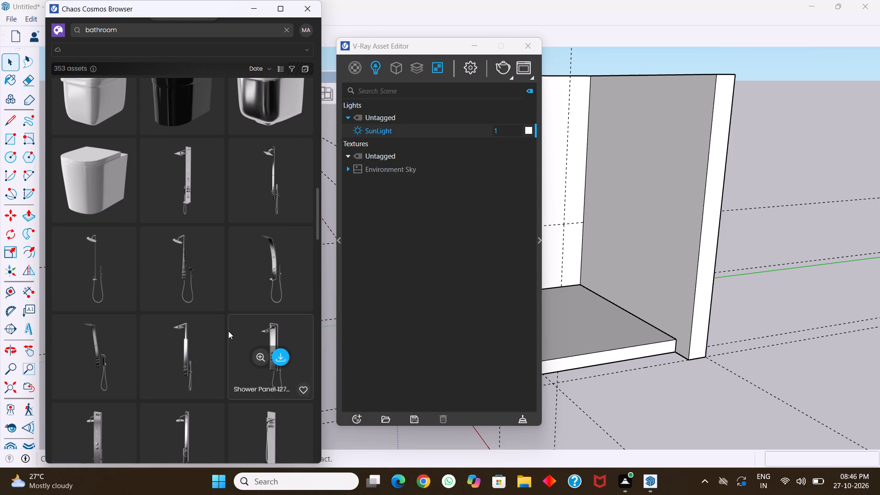
scroll(228, 331, down, 3)
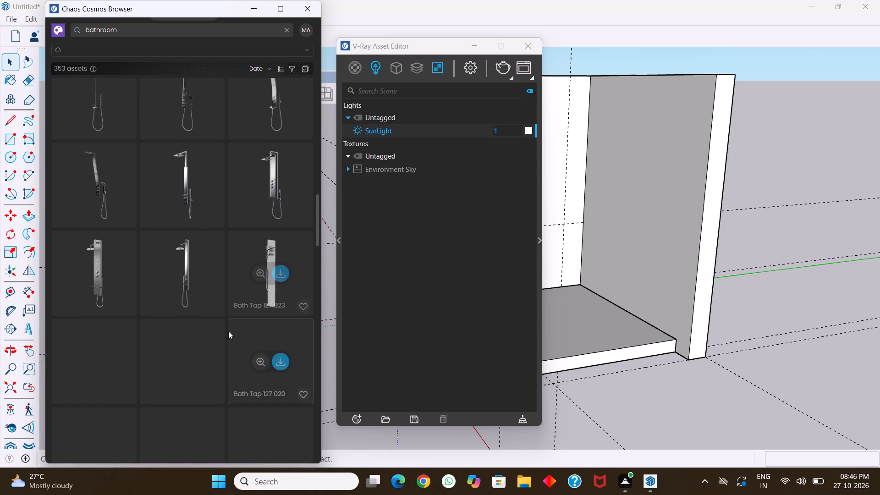
scroll(227, 333, down, 3)
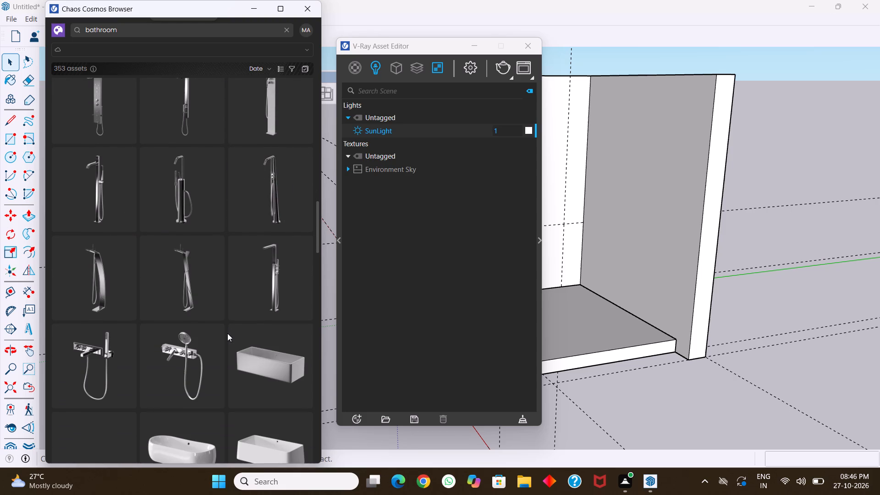
scroll(227, 333, down, 2)
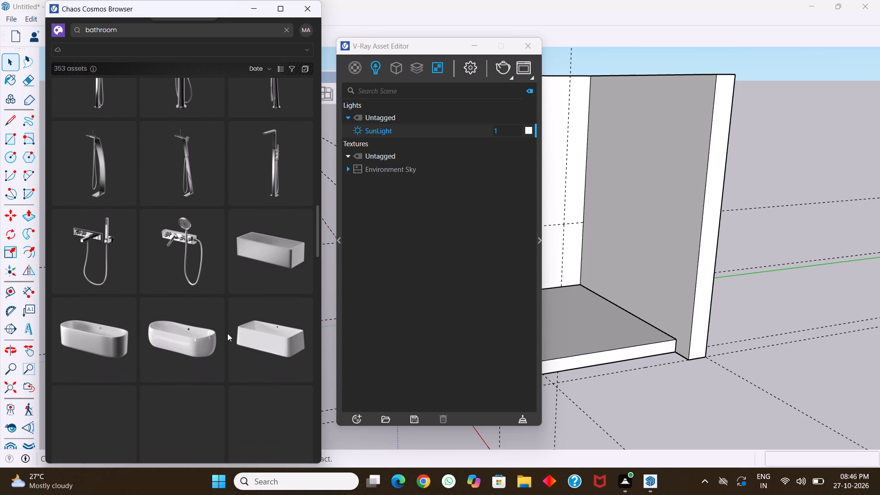
click(193, 341)
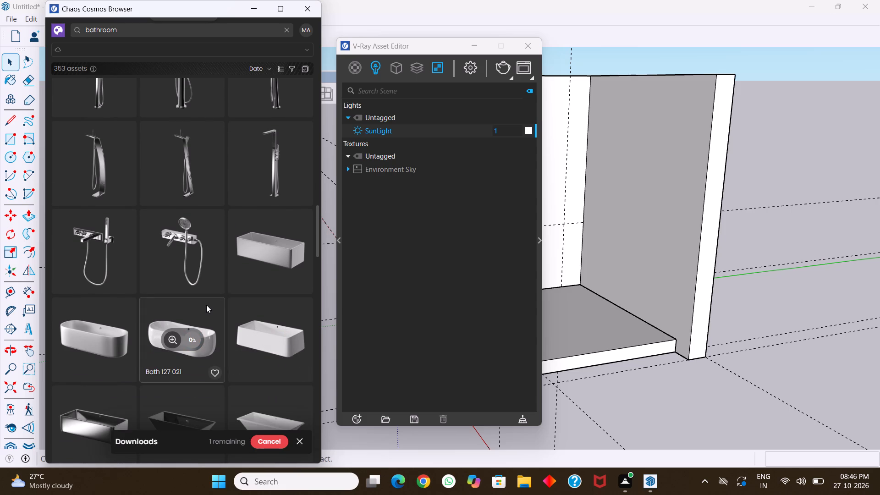
Examine the remaining baths, washbasin taps, washbasins and toilet bowls that follow Bath 127 021.
scroll(208, 310, down, 2)
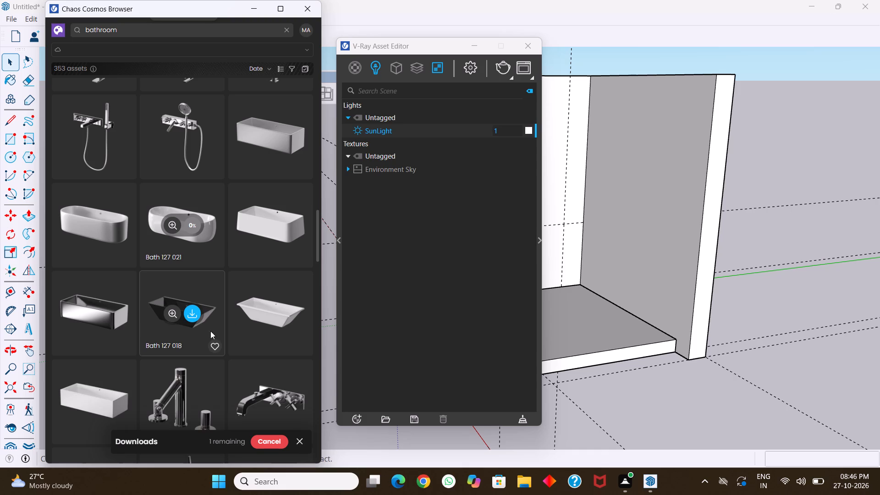
scroll(218, 342, down, 1)
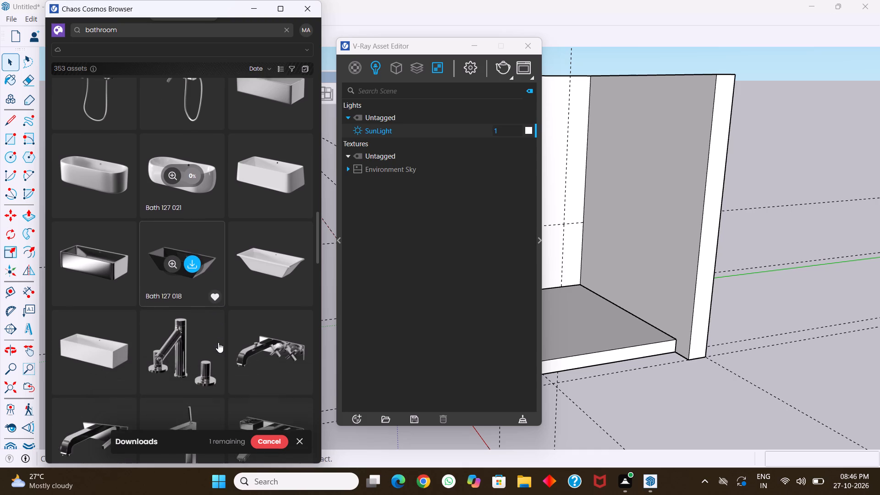
scroll(218, 342, down, 1)
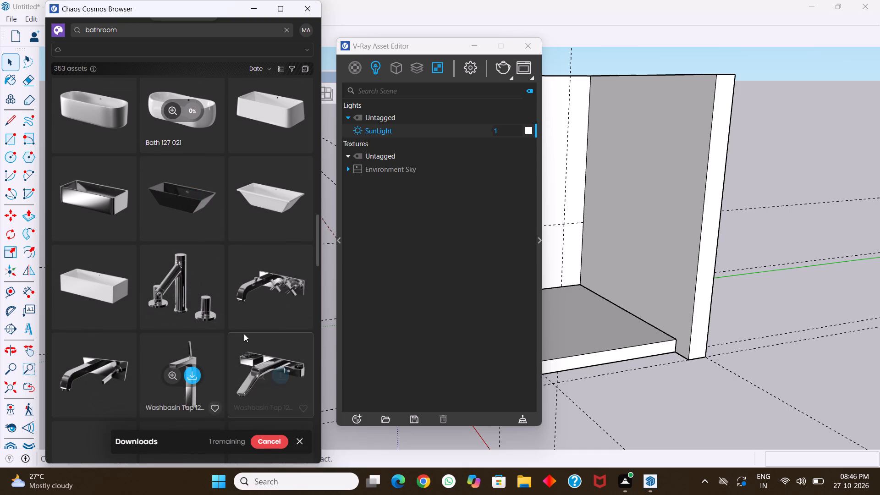
scroll(245, 334, down, 5)
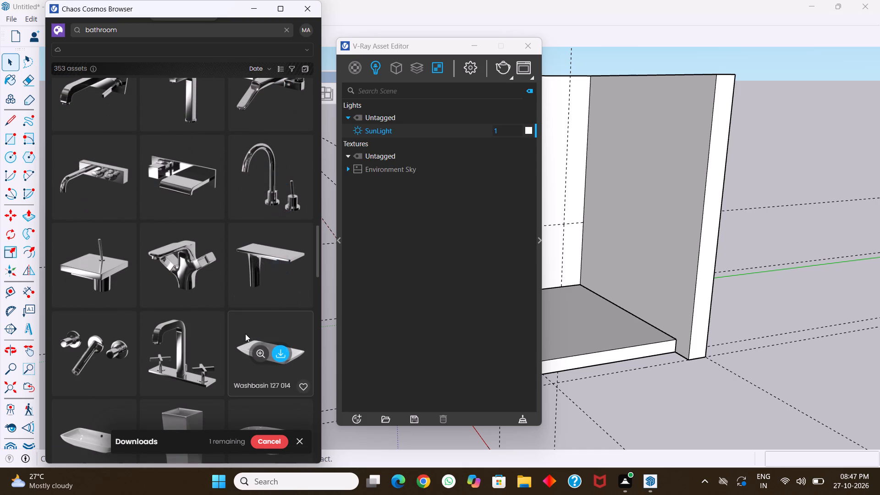
scroll(245, 334, down, 1)
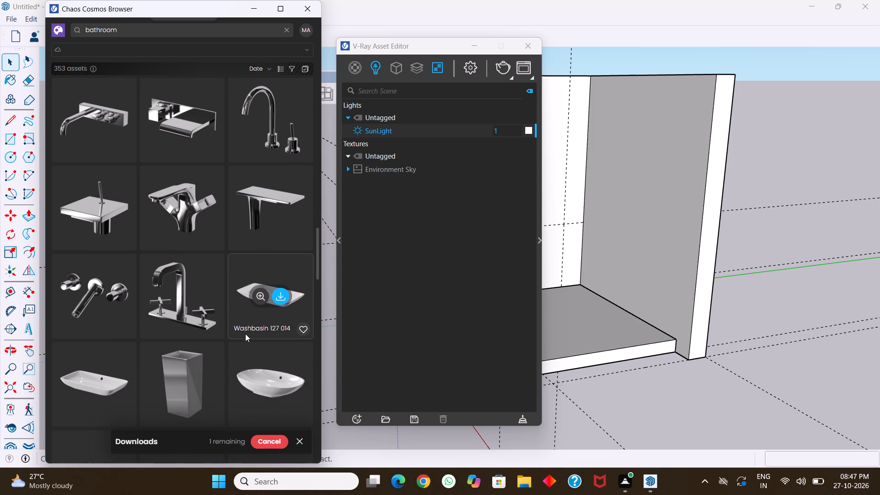
scroll(245, 334, down, 3)
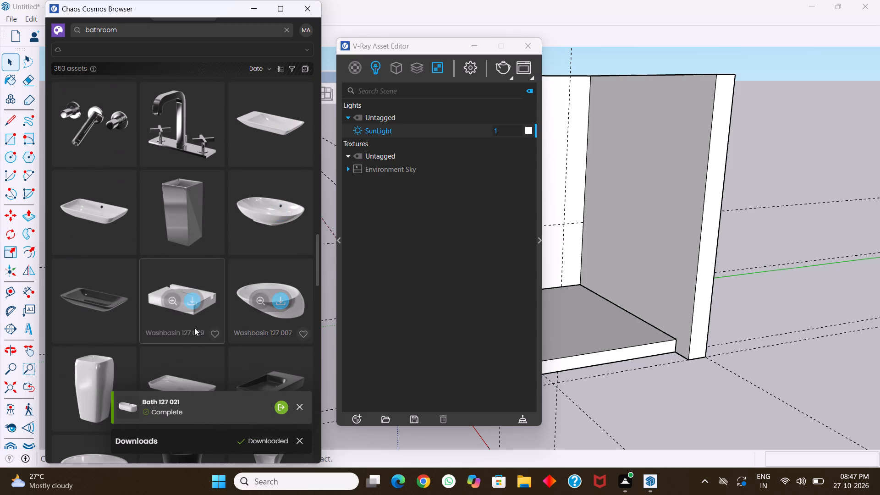
scroll(171, 301, down, 3)
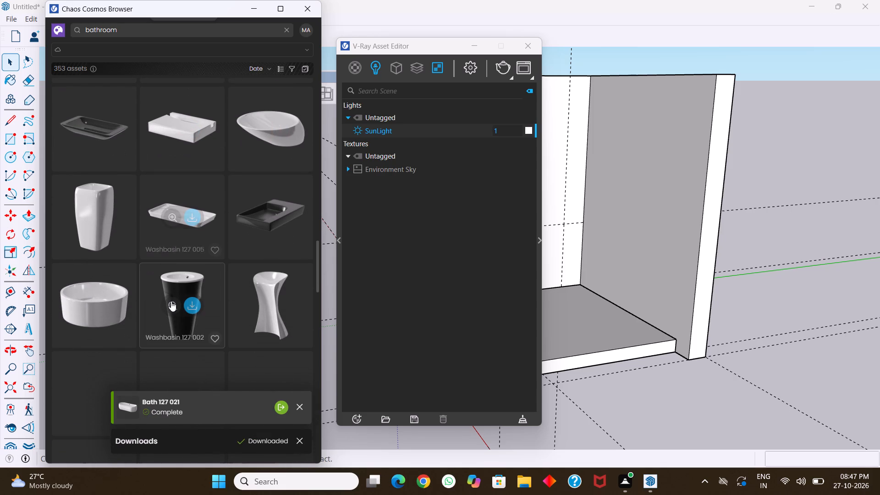
scroll(171, 301, down, 6)
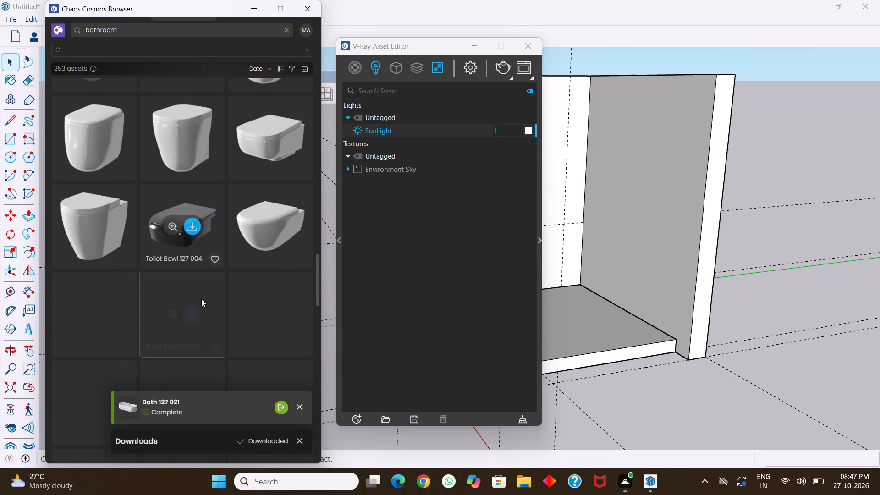
Examine the shower panels and bath taps that follow the toilet bowls in the bathroom assets.
scroll(201, 299, down, 3)
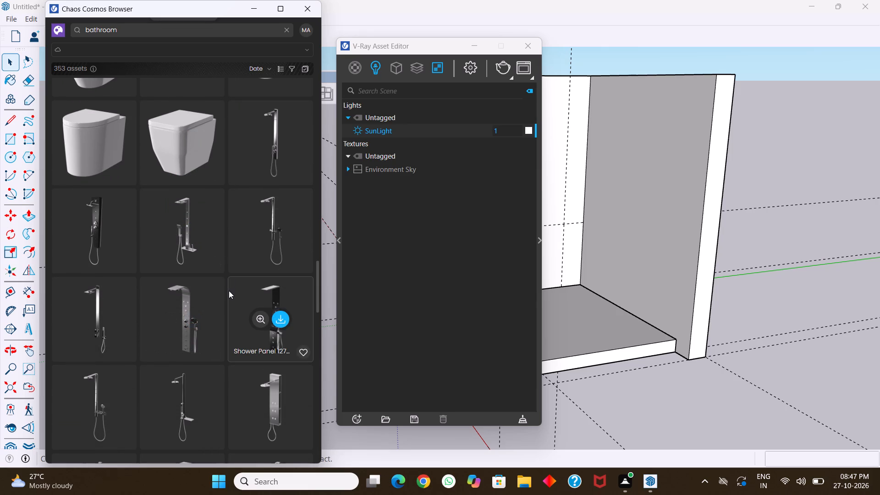
scroll(216, 291, down, 1)
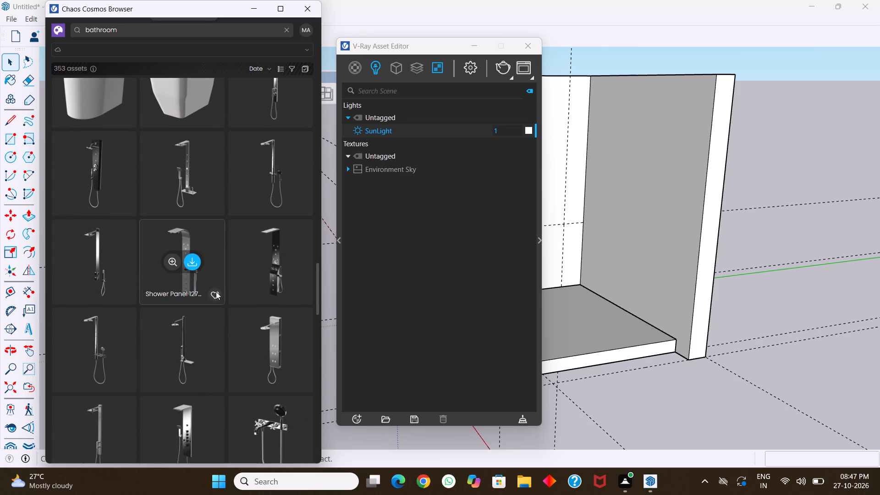
scroll(216, 291, down, 2)
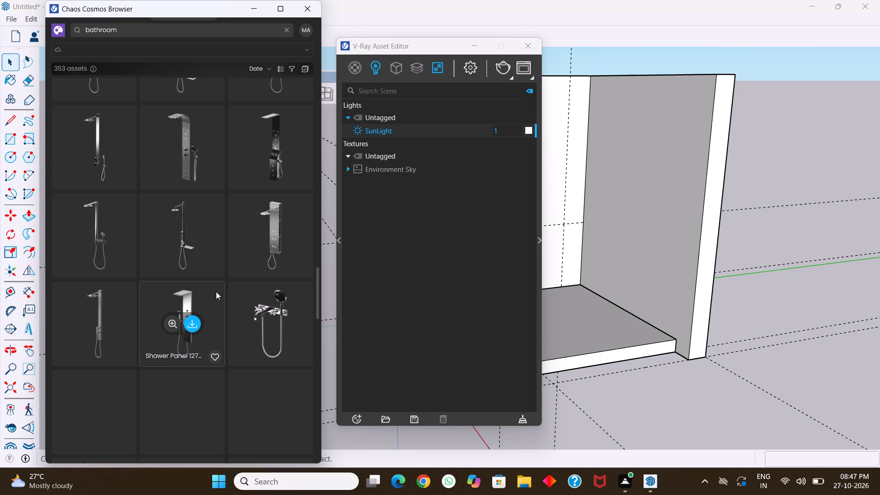
scroll(216, 291, down, 2)
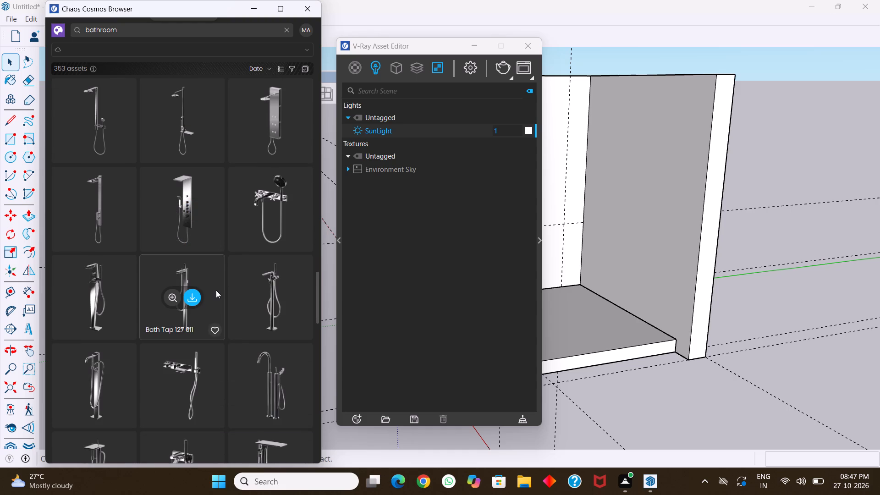
scroll(204, 298, down, 1)
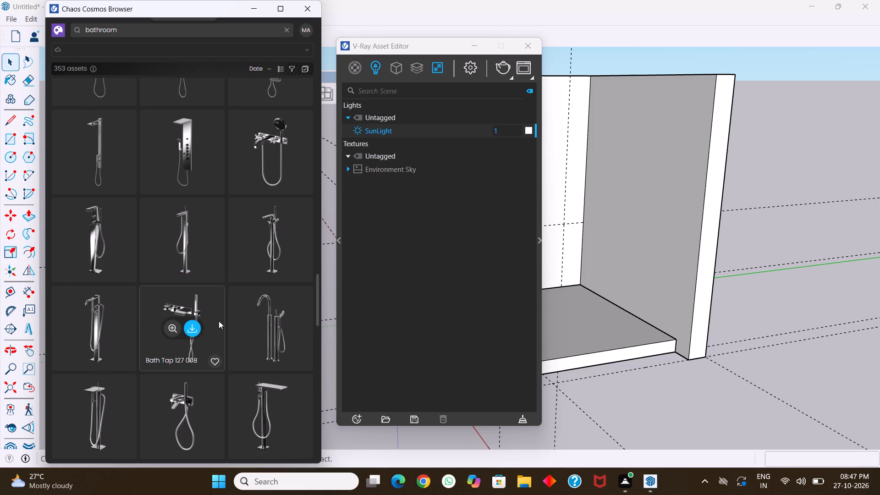
scroll(215, 293, down, 4)
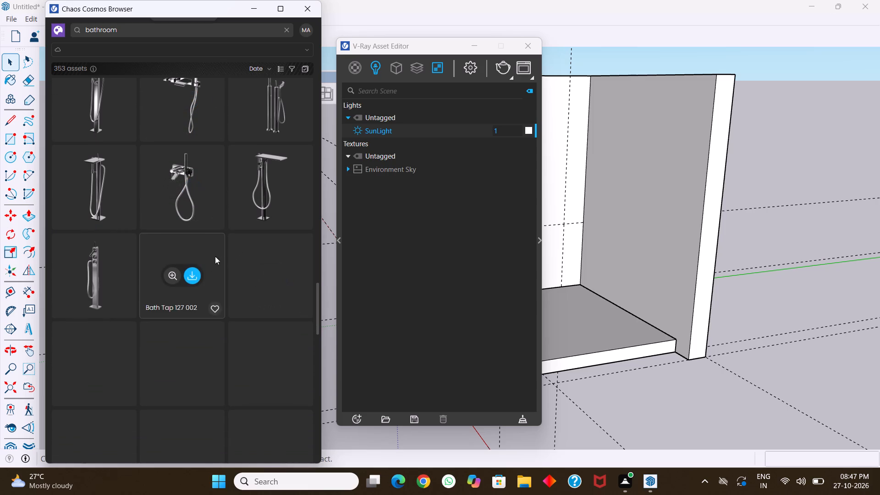
scroll(220, 172, up, 1)
scroll(220, 172, down, 1)
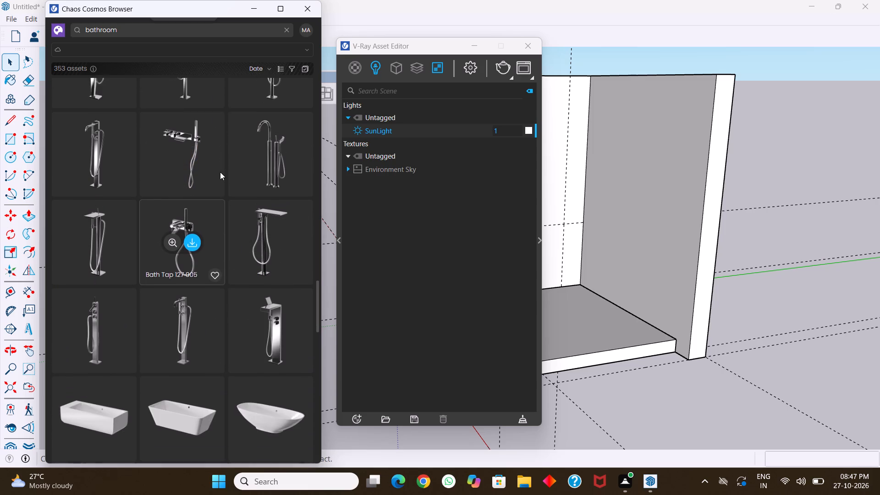
Download the 263-series Shower Panel shown between the two glass shower cabins in the bathroom assets.
scroll(220, 172, down, 1)
scroll(209, 305, down, 5)
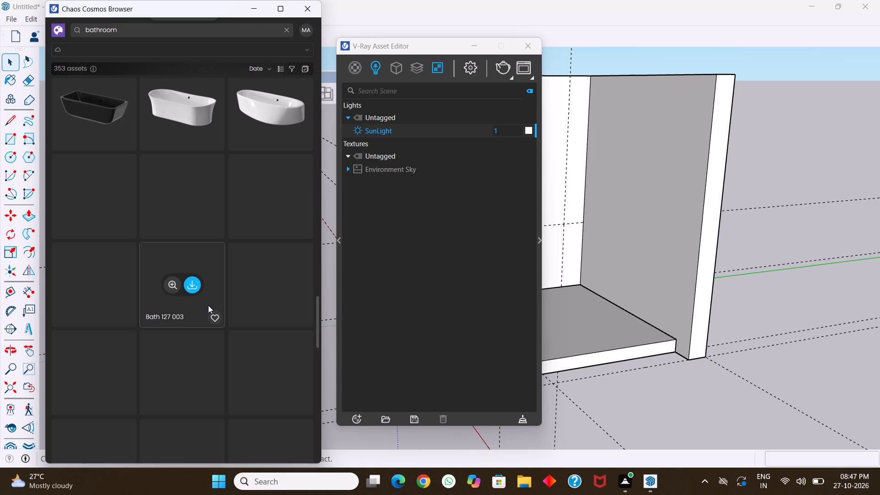
scroll(218, 315, down, 1)
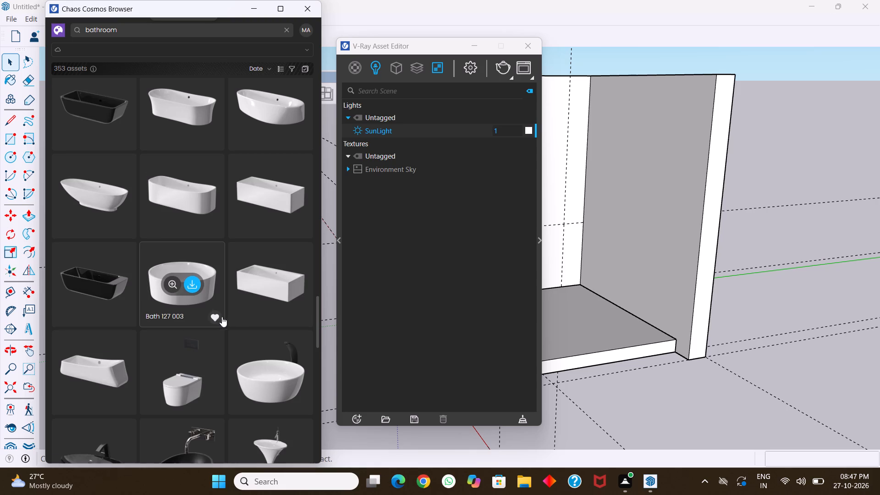
scroll(231, 323, down, 1)
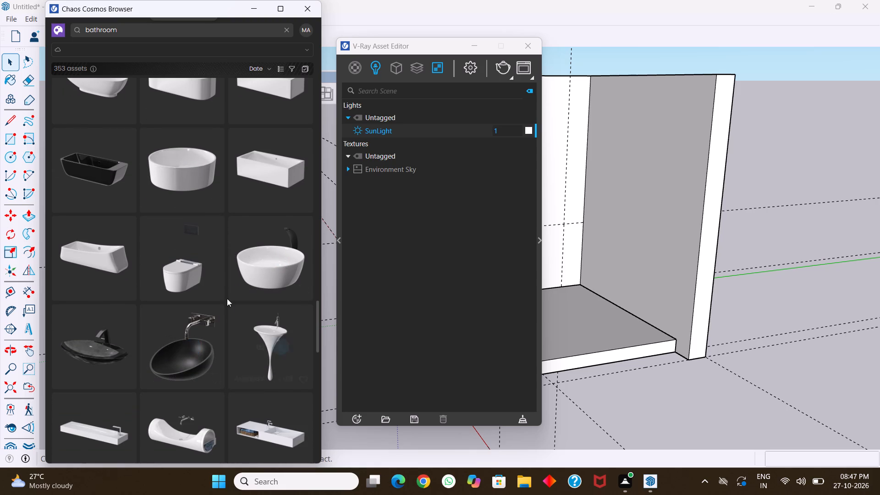
scroll(209, 315, down, 3)
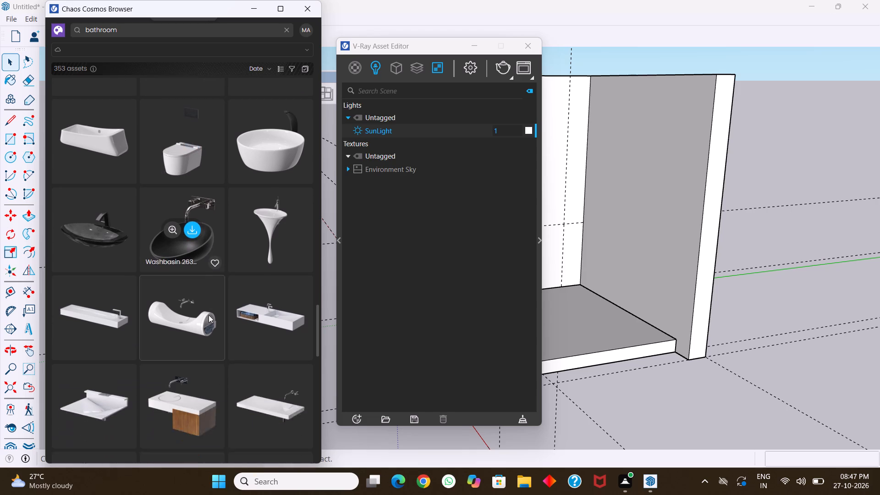
scroll(209, 315, down, 2)
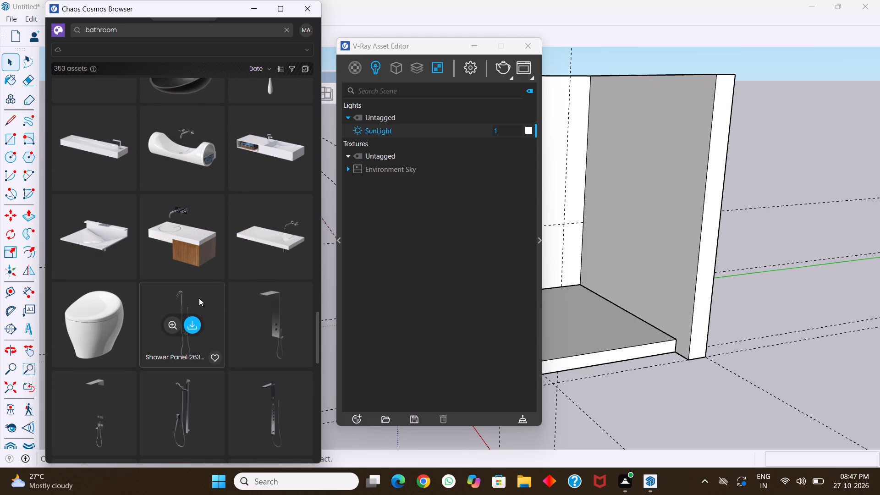
scroll(207, 315, down, 3)
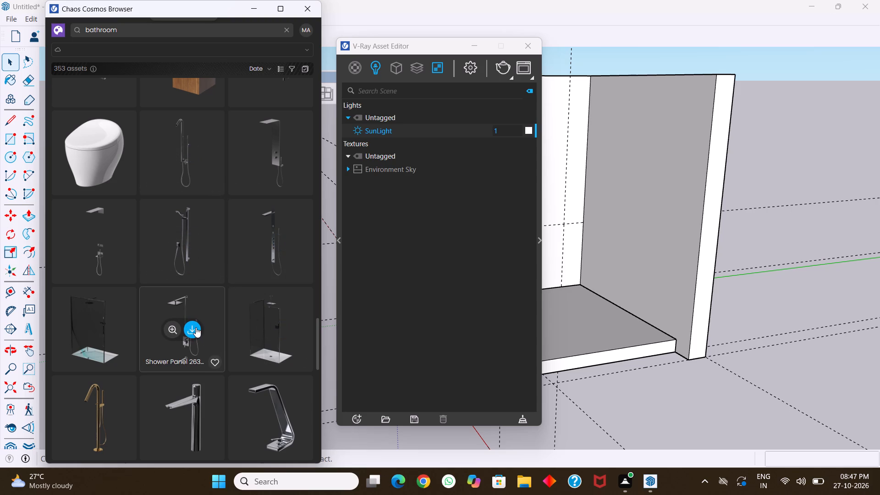
click(196, 327)
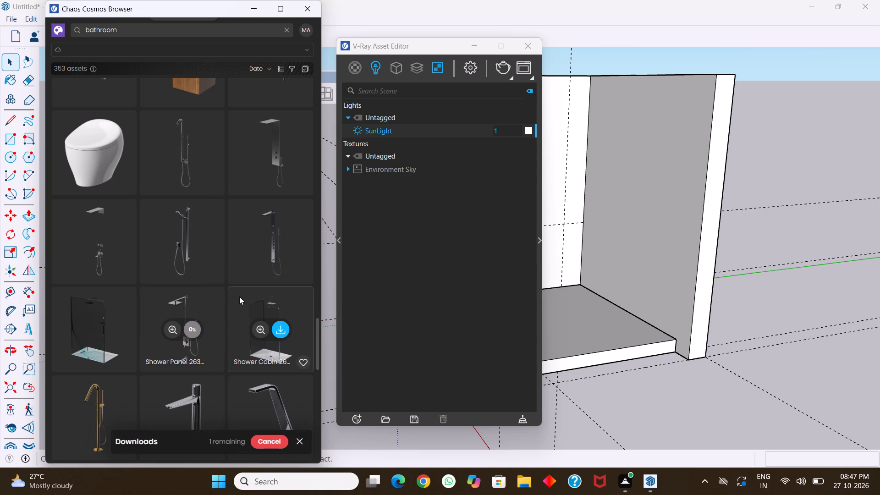
Download Shower Cabin 263 044, the glass cabin beside the downloading Shower Panel in the bathroom assets.
scroll(239, 297, down, 2)
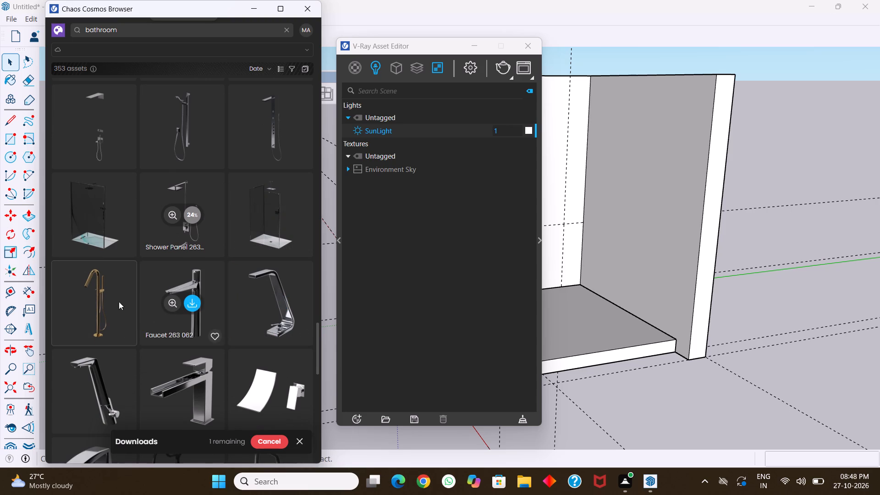
click(103, 210)
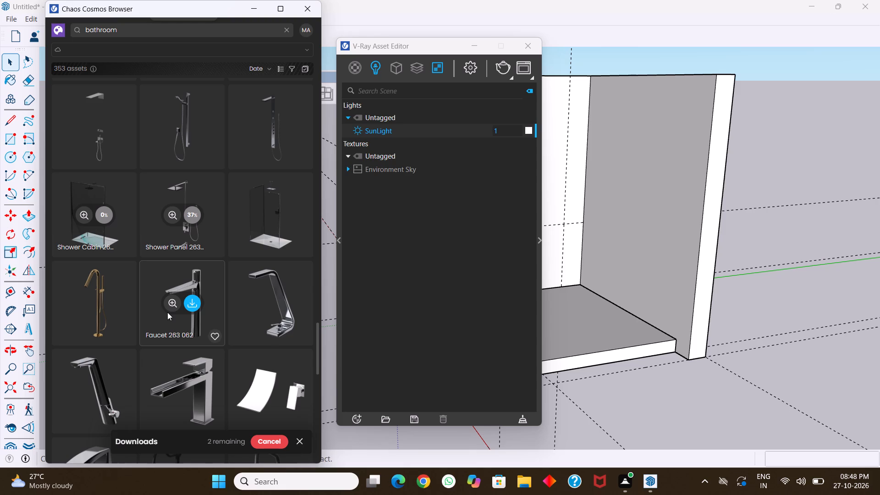
Examine the faucets, metallic freestanding baths, shower fixtures, wall taps and sinks that follow the shower cabins in the bathroom assets.
scroll(174, 333, down, 3)
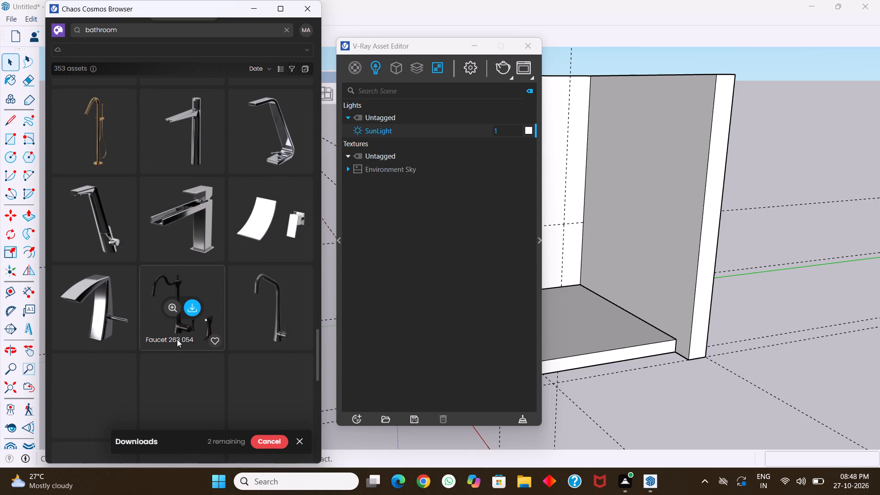
scroll(177, 339, down, 1)
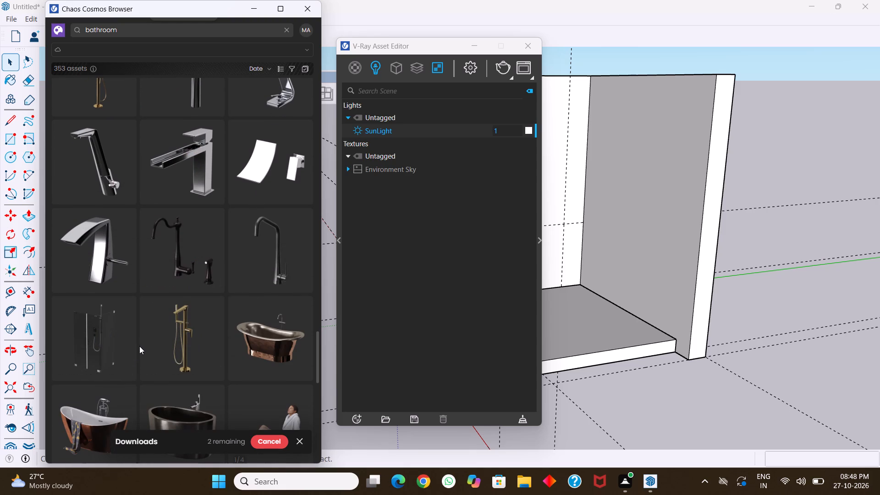
scroll(139, 346, down, 3)
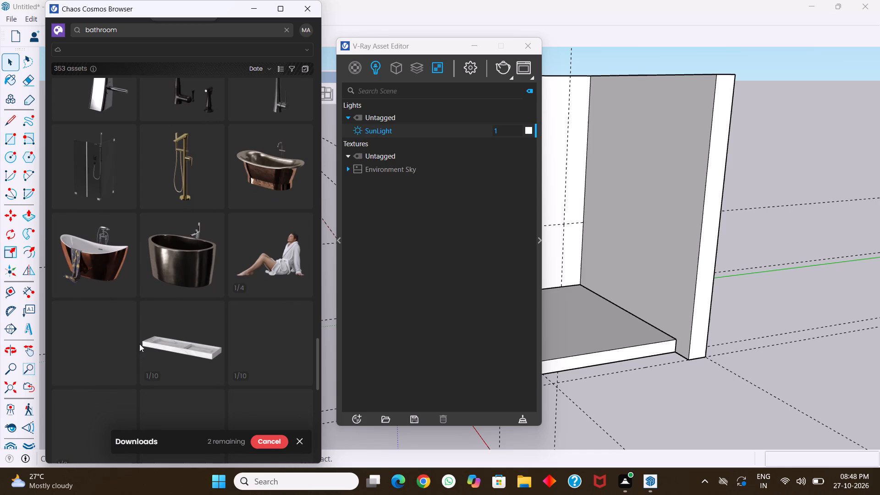
scroll(180, 300, down, 1)
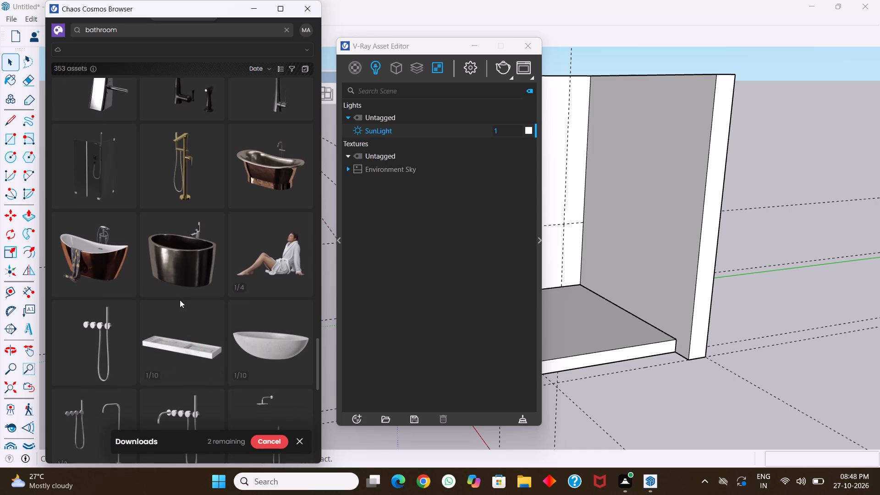
scroll(180, 300, down, 1)
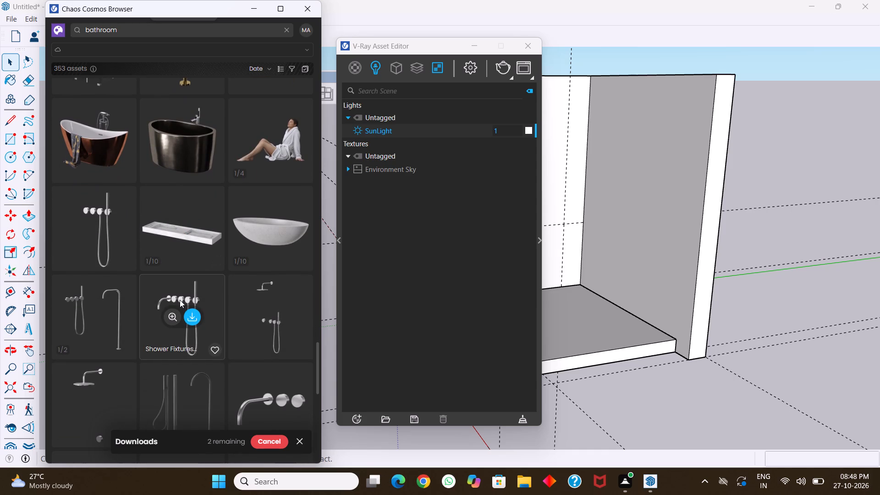
scroll(180, 300, down, 2)
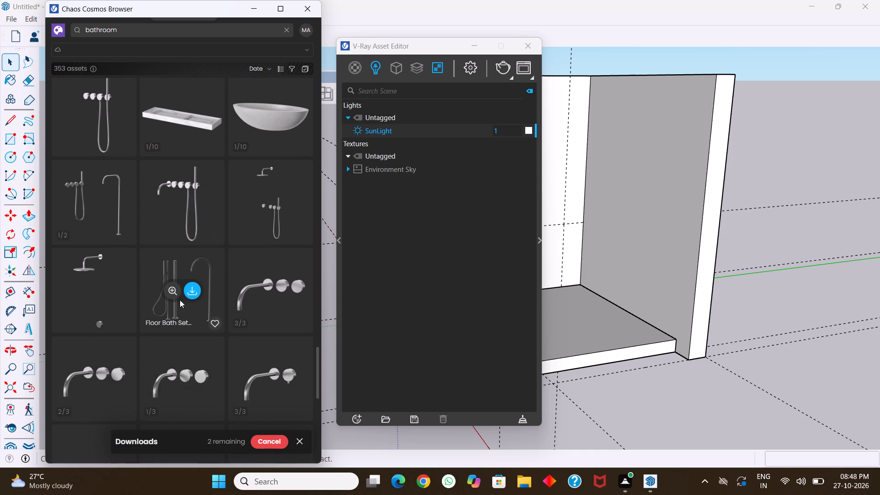
scroll(180, 300, down, 4)
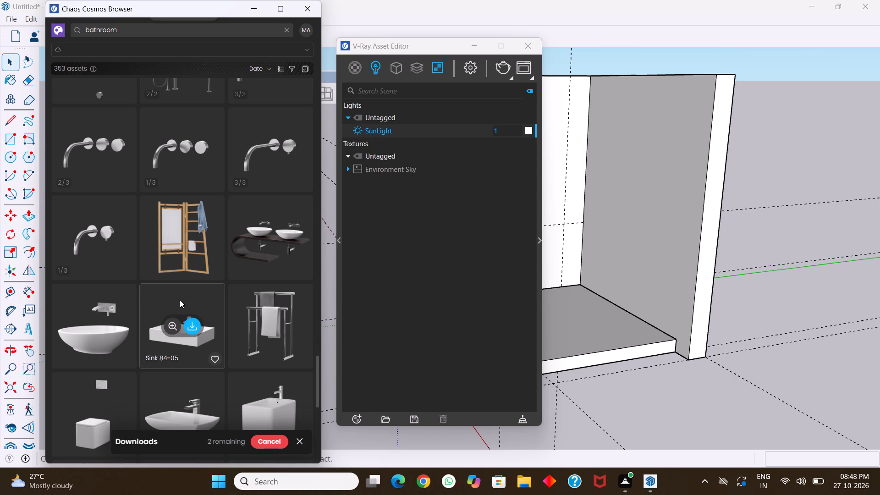
scroll(180, 300, down, 4)
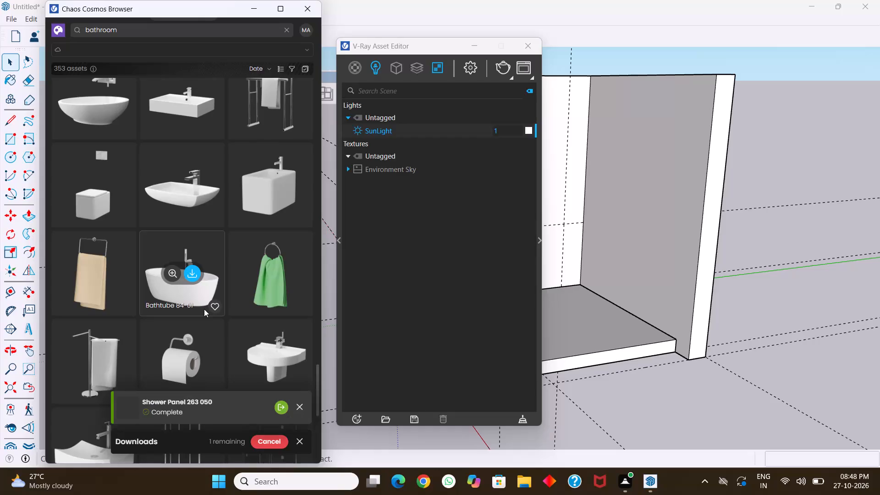
Examine the remaining bathroom assets, from the towel holders, washbasins and shower cabins through to the bath accessories ending the list.
scroll(204, 309, down, 3)
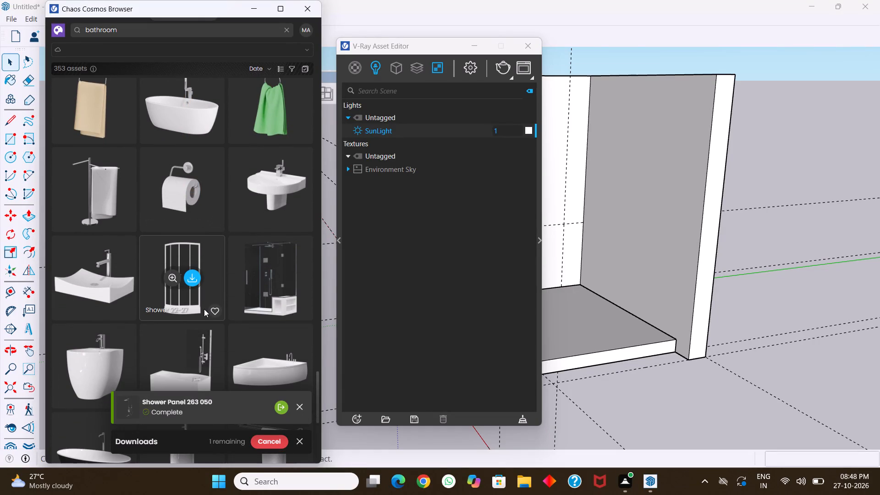
scroll(204, 309, down, 2)
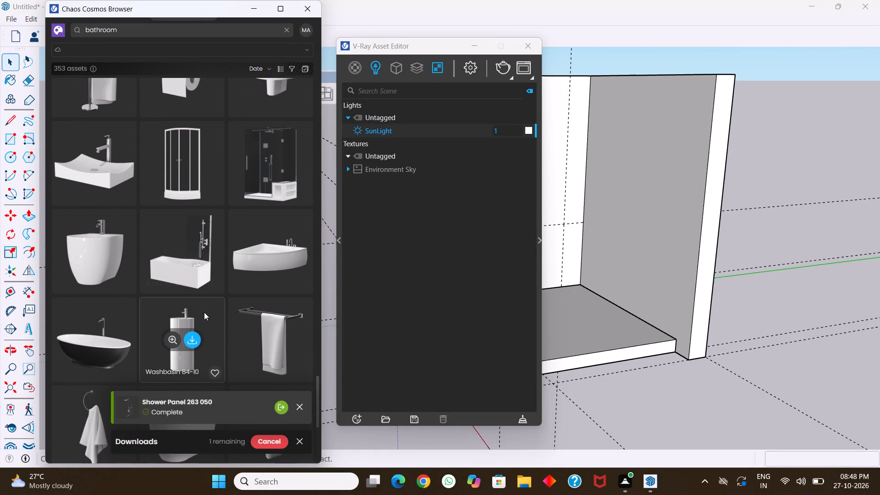
scroll(214, 318, down, 3)
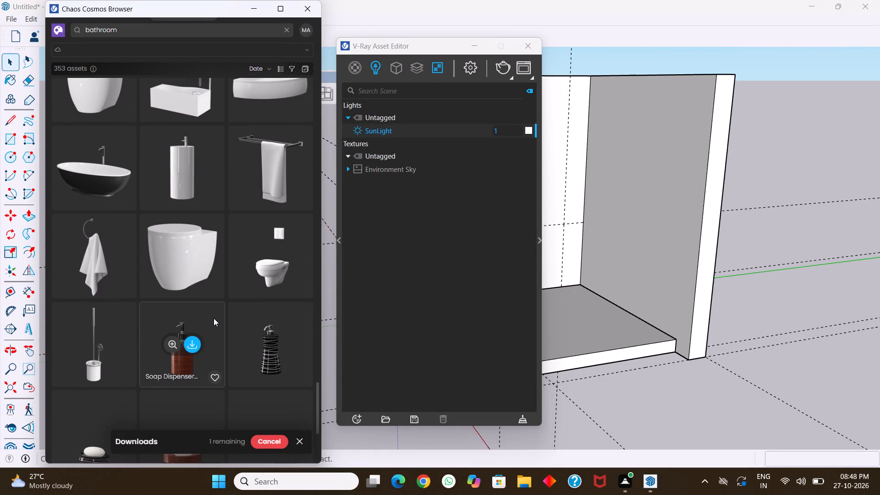
scroll(214, 318, down, 3)
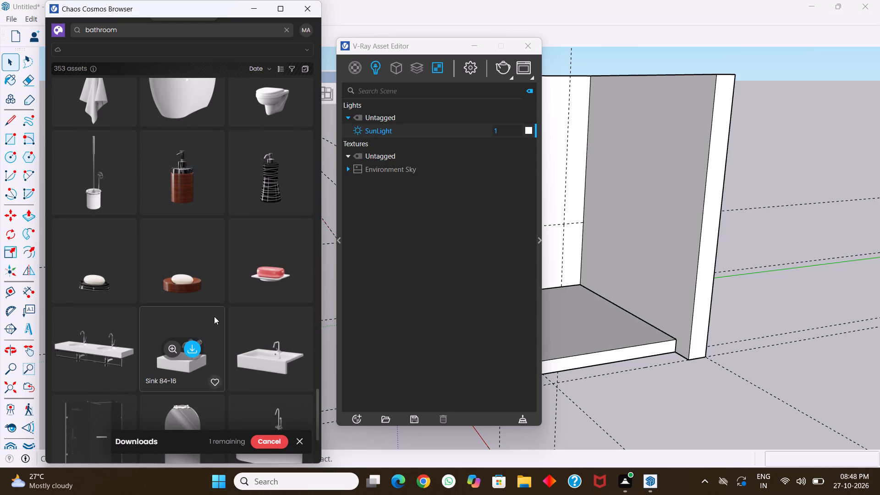
scroll(214, 316, down, 3)
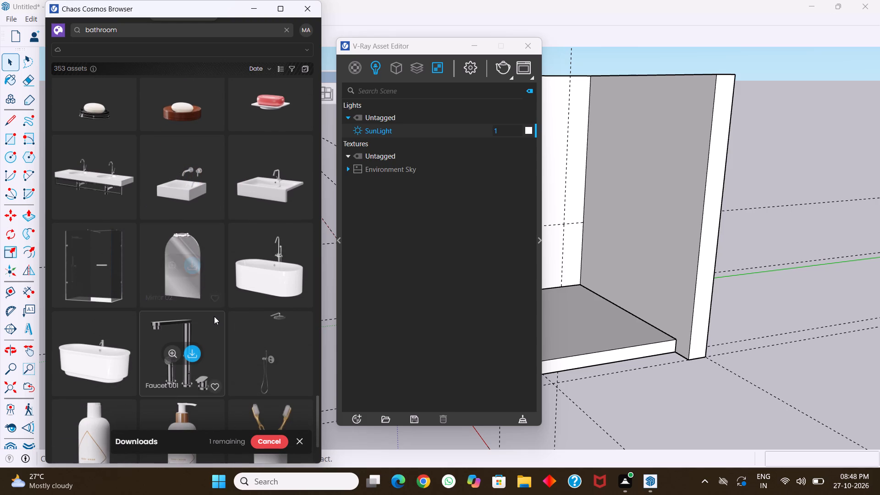
scroll(214, 316, down, 2)
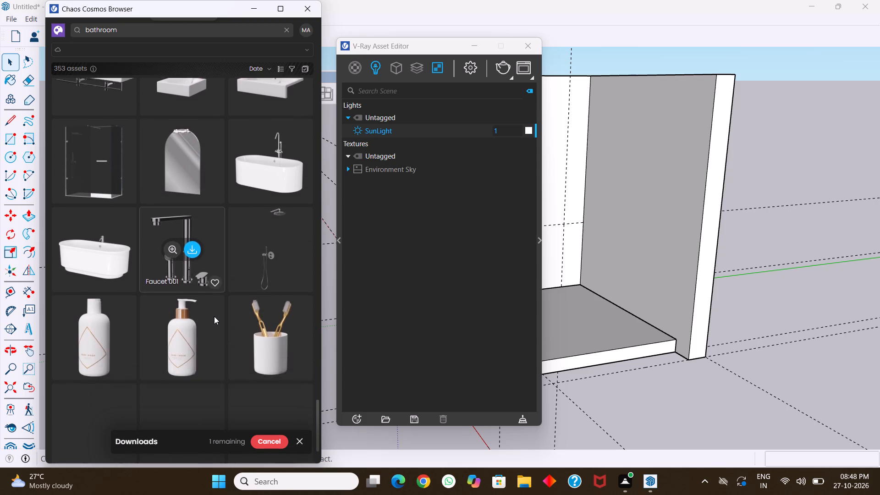
scroll(214, 316, down, 4)
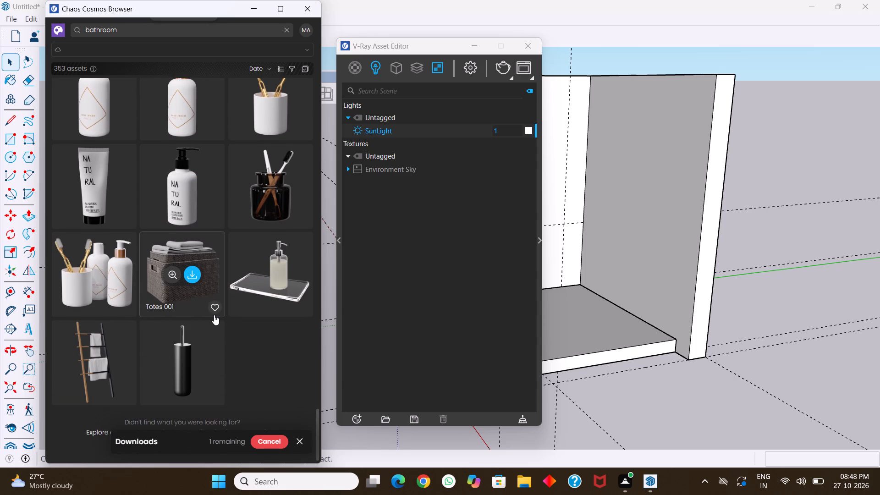
scroll(214, 315, down, 13)
scroll(214, 314, up, 2)
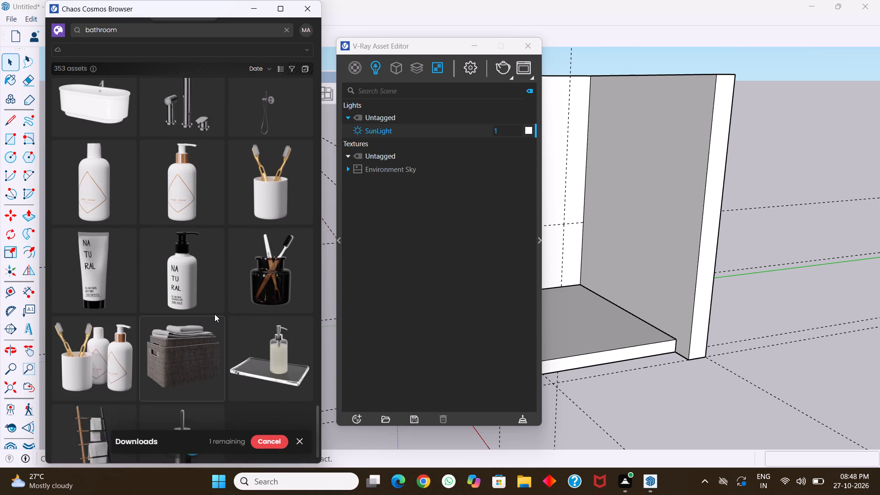
scroll(214, 314, down, 2)
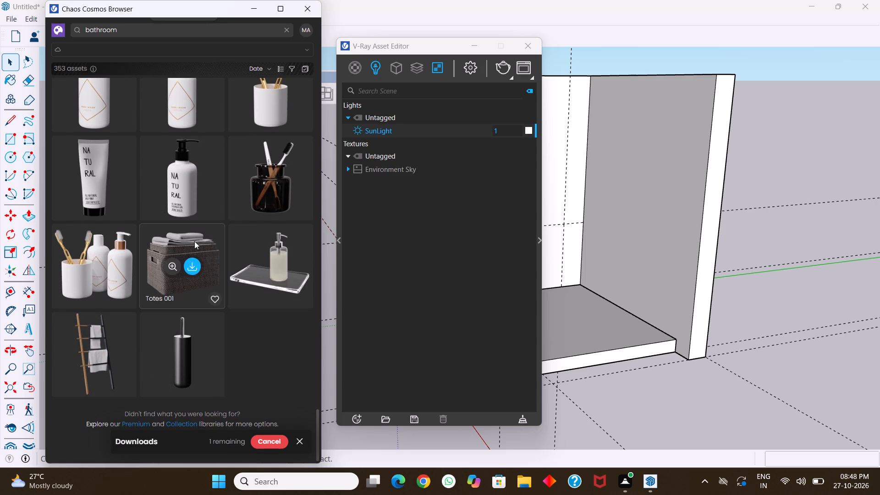
Download the white freestanding baths Bathtube 84-02 and Bathtube 22 28, found near the arched mirror and Faucet 001.
scroll(193, 240, up, 3)
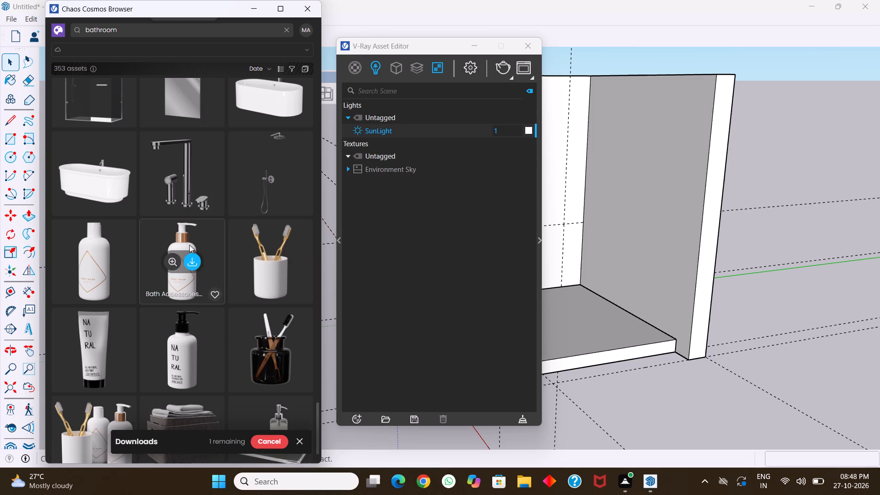
scroll(189, 245, up, 1)
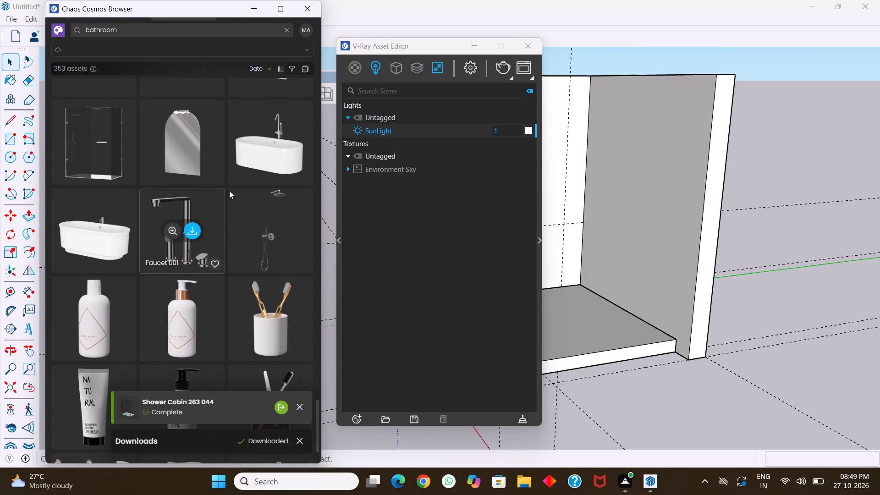
click(284, 138)
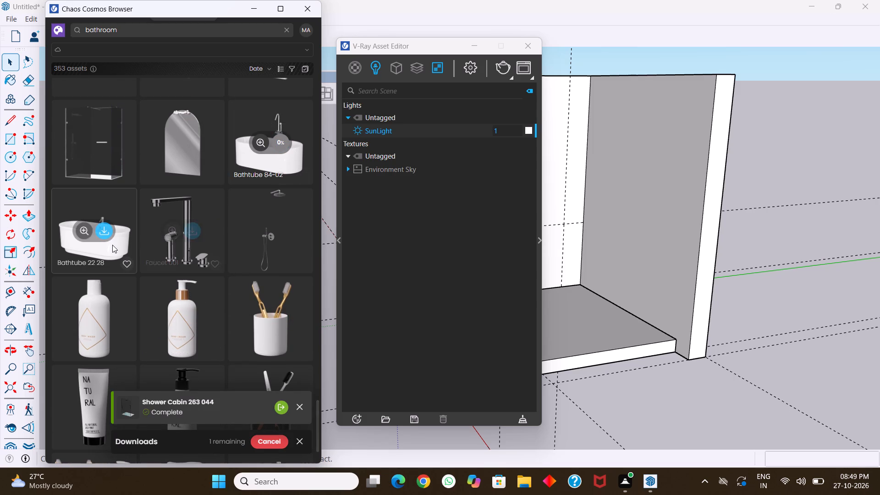
click(107, 229)
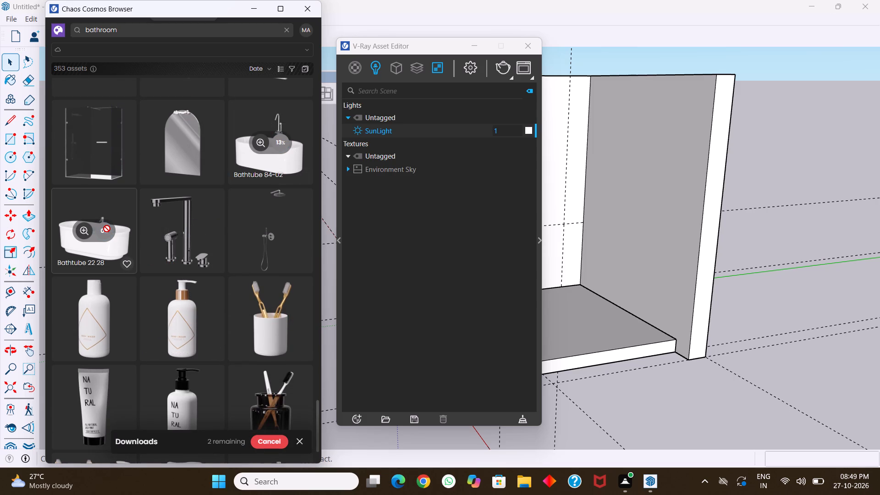
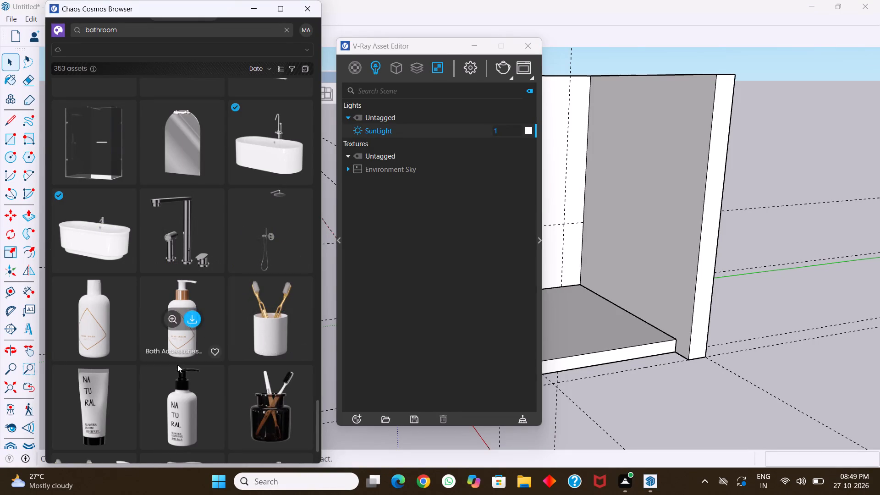
Download Bath Accessories 002 to 006, Bath Accessories Set 002, the black toothbrush jar and Soap Pump 001 from the bathroom assets.
click(281, 318)
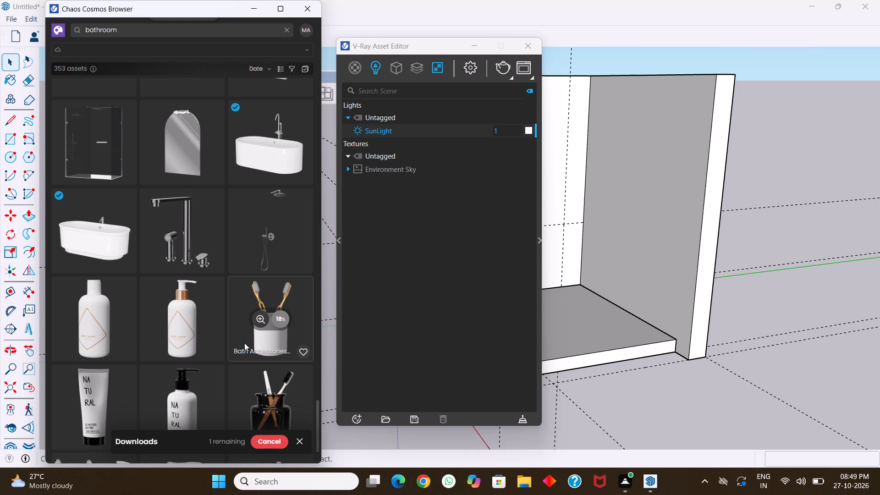
scroll(203, 346, down, 4)
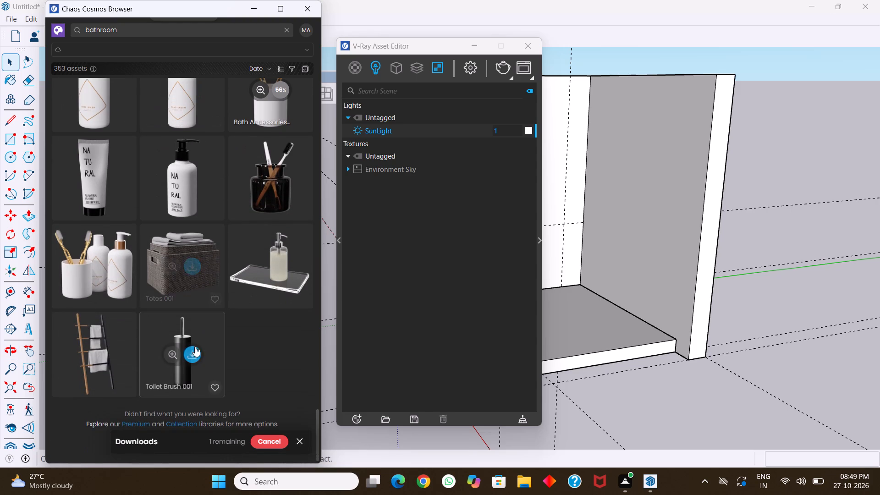
click(101, 260)
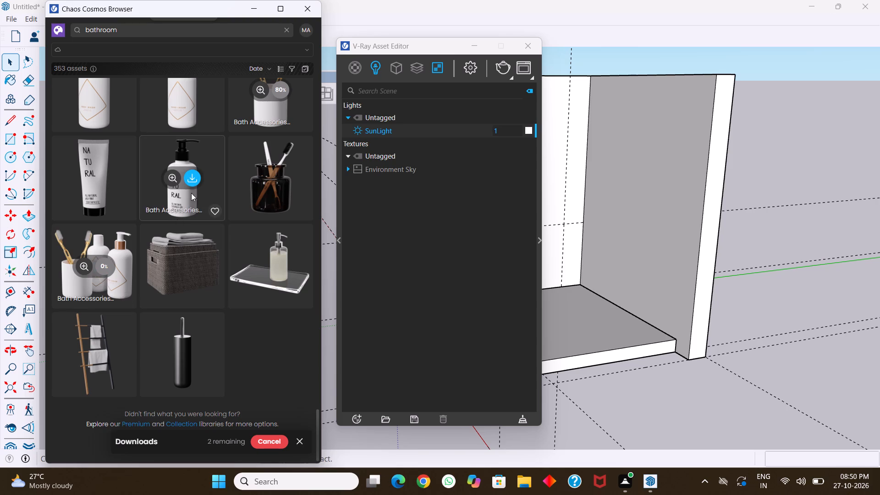
scroll(150, 209, up, 2)
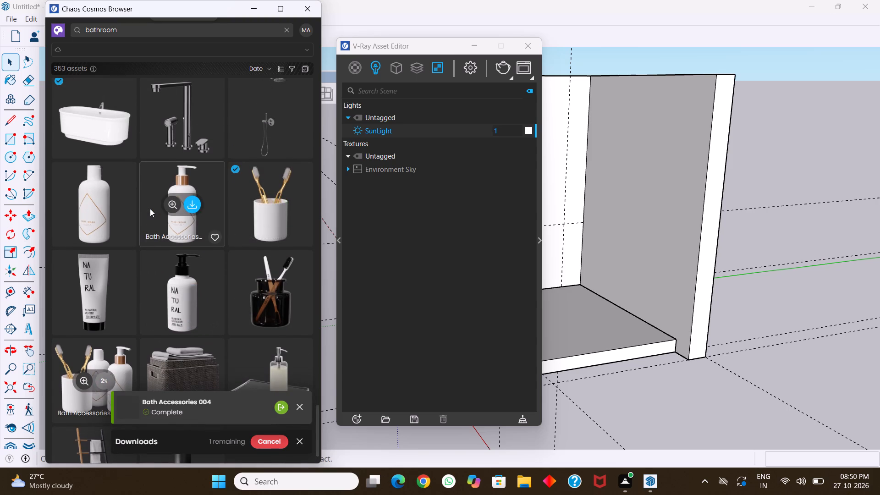
click(196, 207)
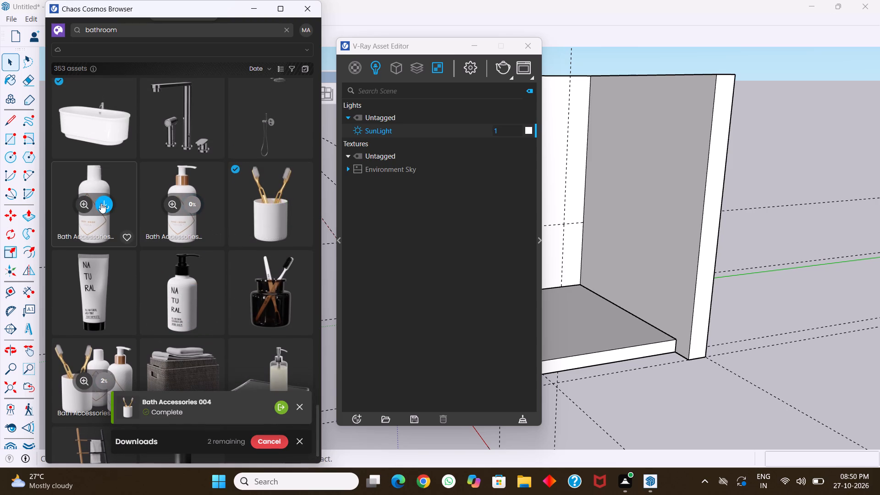
click(101, 203)
click(103, 289)
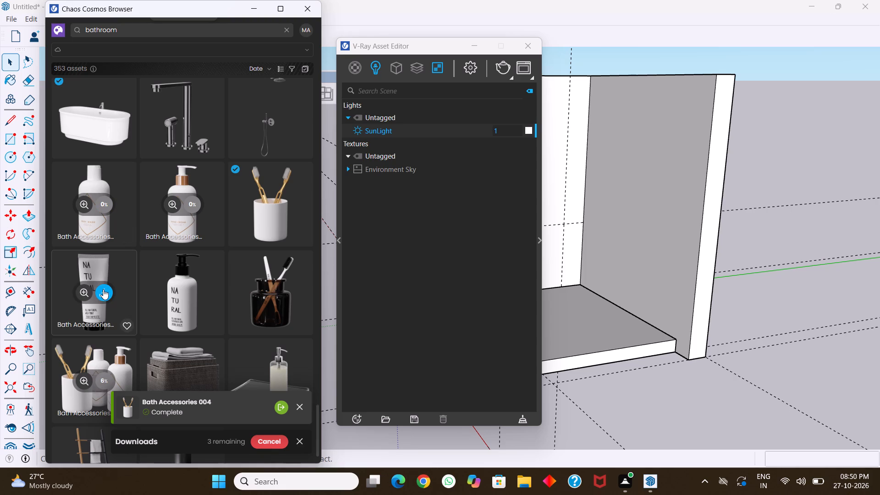
click(190, 291)
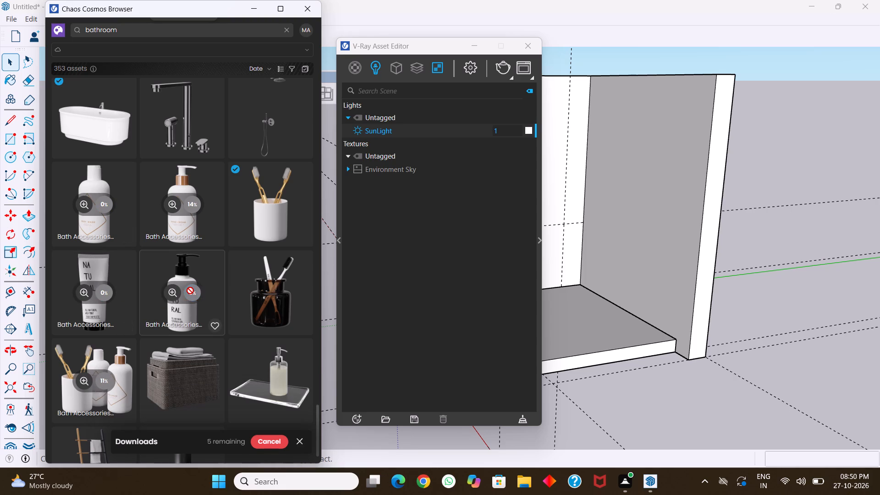
click(280, 374)
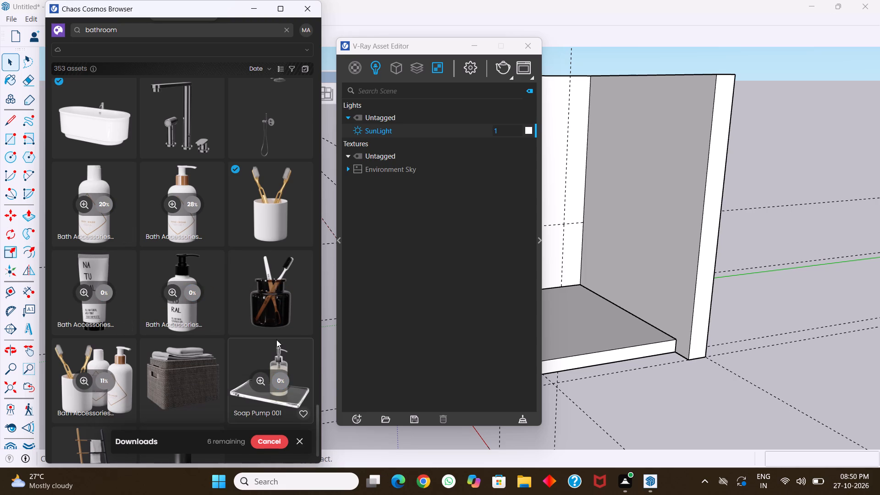
click(281, 289)
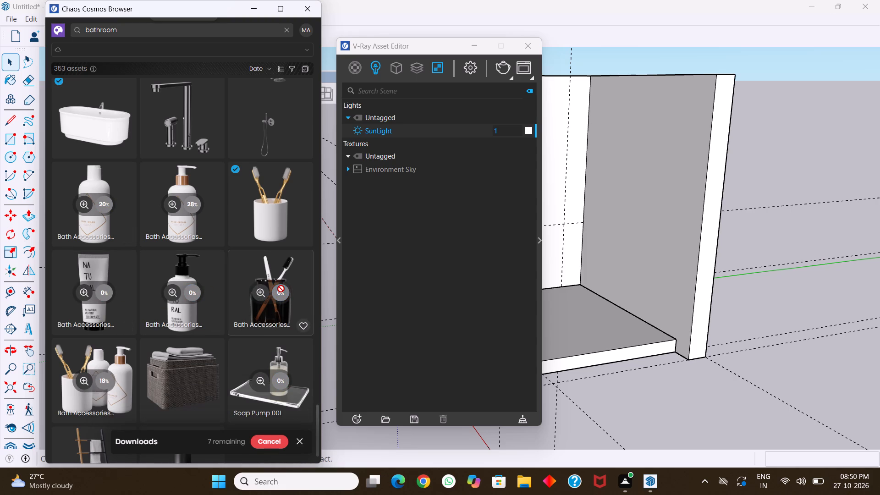
Download the brown Soap Dispenser 22-65 and the black patterned soap dispenser beside it, above the soap dishes.
scroll(224, 314, down, 4)
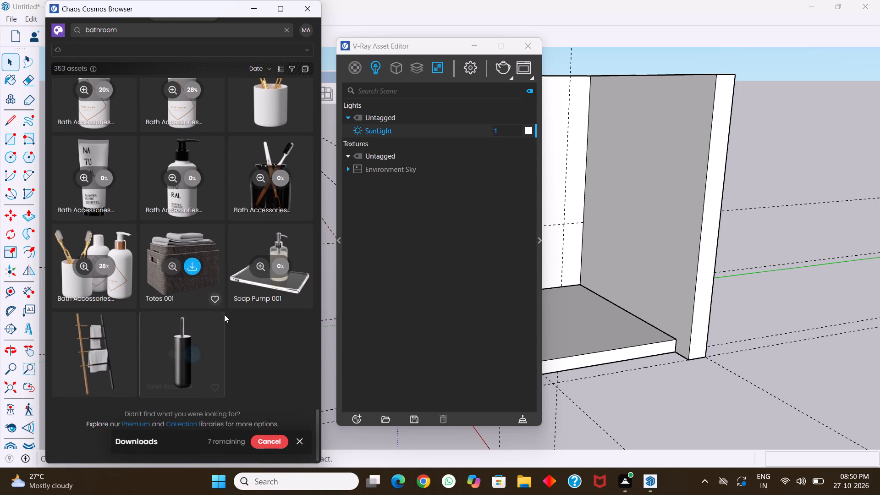
scroll(212, 268, up, 2)
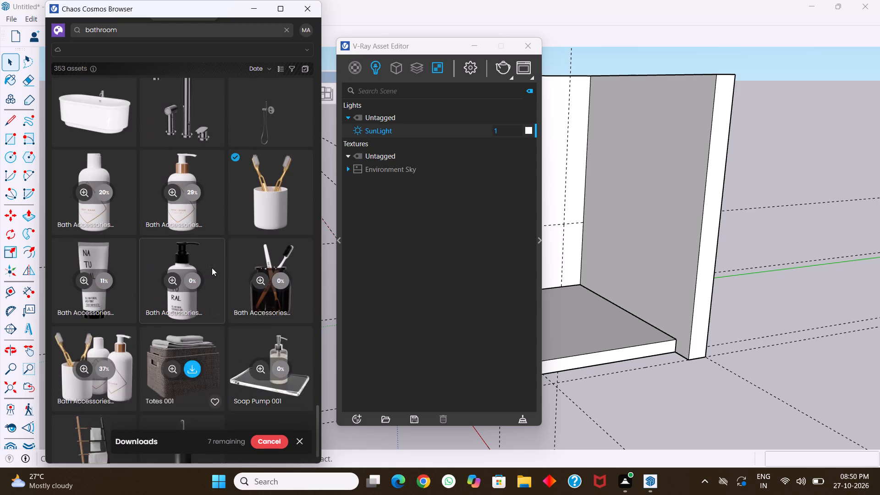
scroll(212, 268, up, 1)
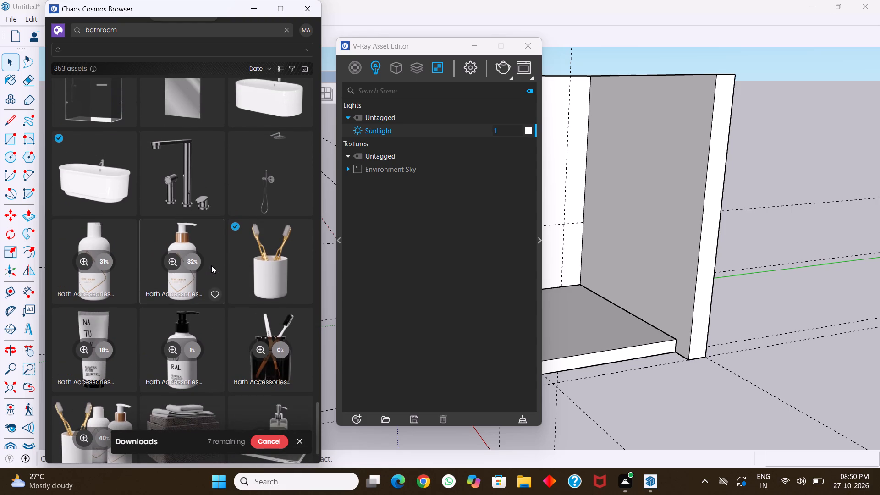
scroll(211, 265, up, 7)
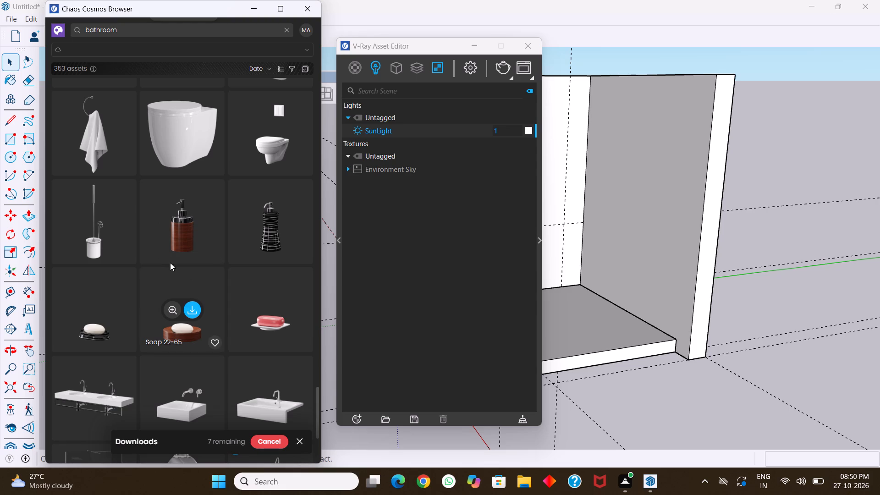
click(195, 219)
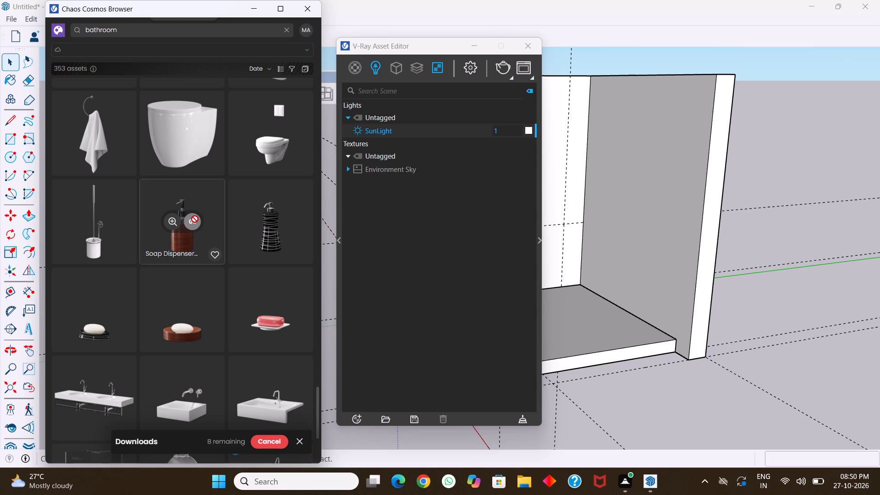
click(282, 219)
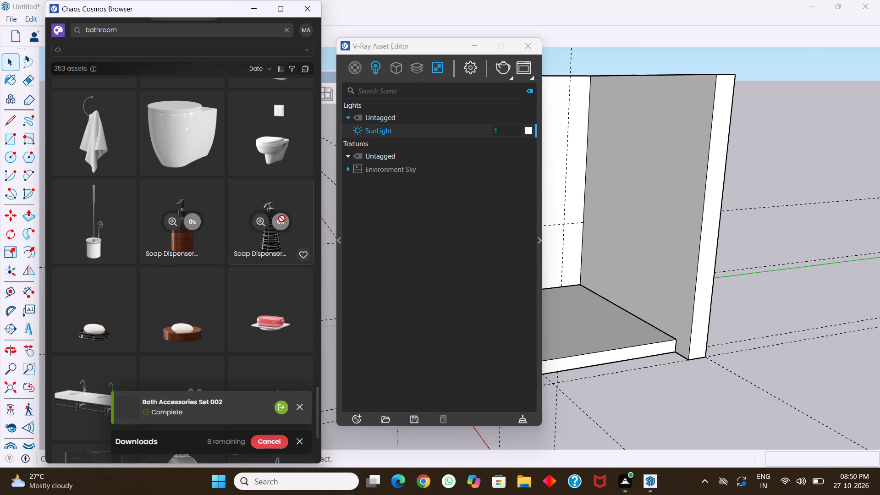
Examine the bathroom assets back from the toilets and baths through sinks, towel hangers and wall taps to the shower cabins.
scroll(209, 252, up, 2)
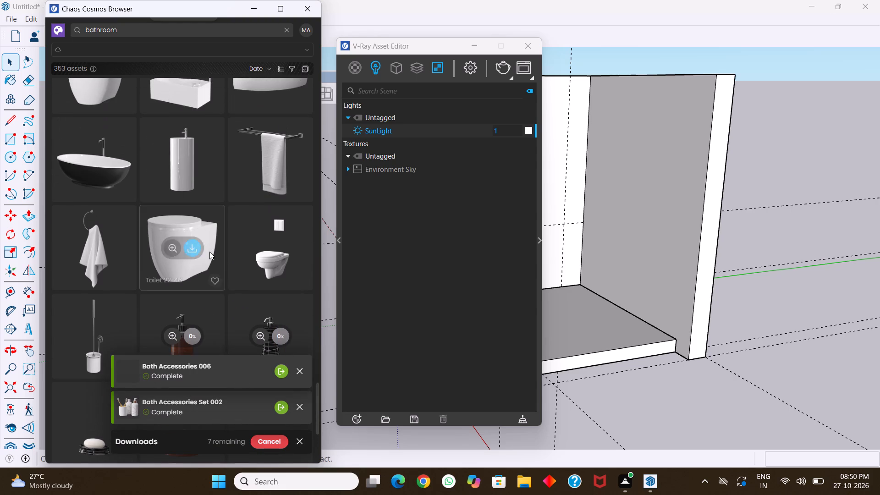
scroll(198, 245, up, 3)
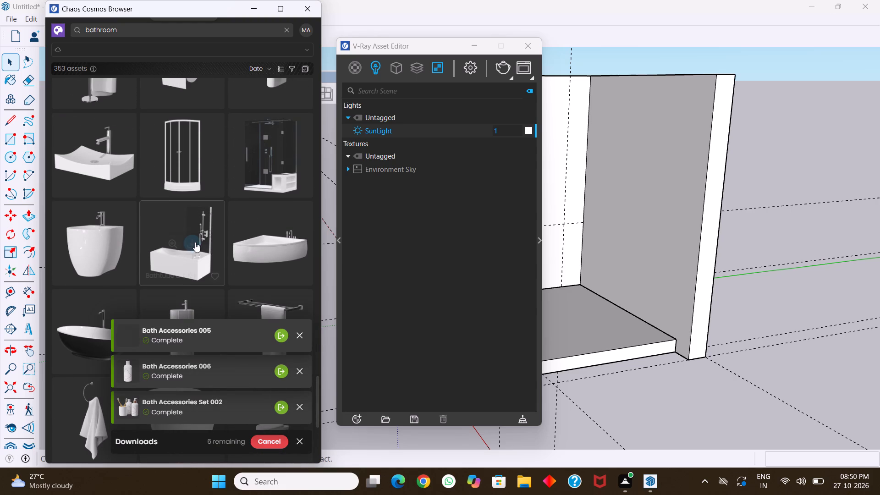
scroll(193, 198, up, 1)
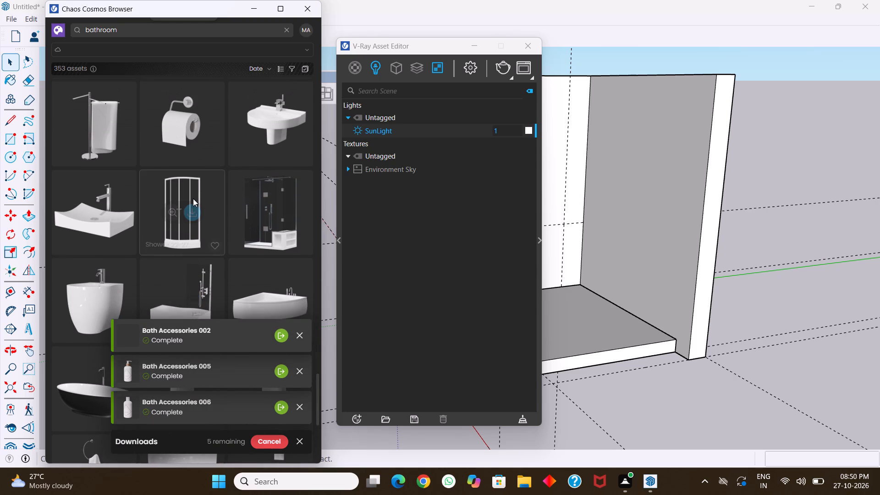
scroll(193, 198, up, 2)
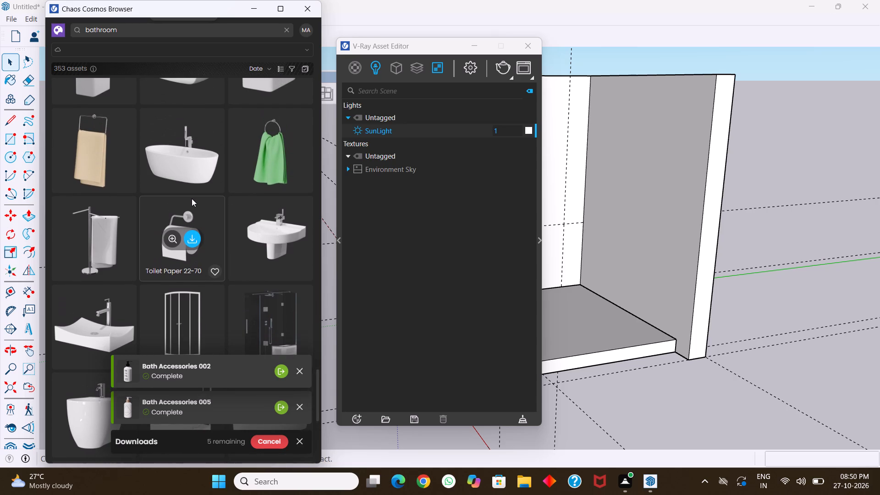
scroll(191, 199, up, 4)
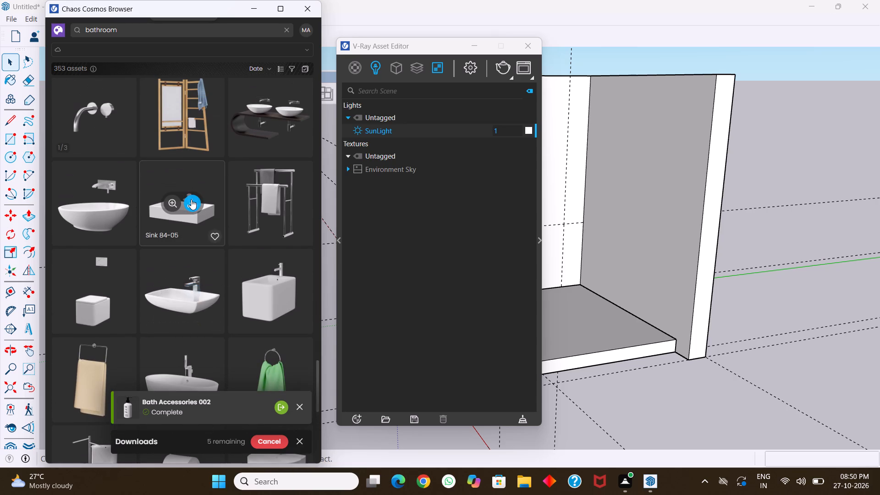
scroll(191, 199, up, 2)
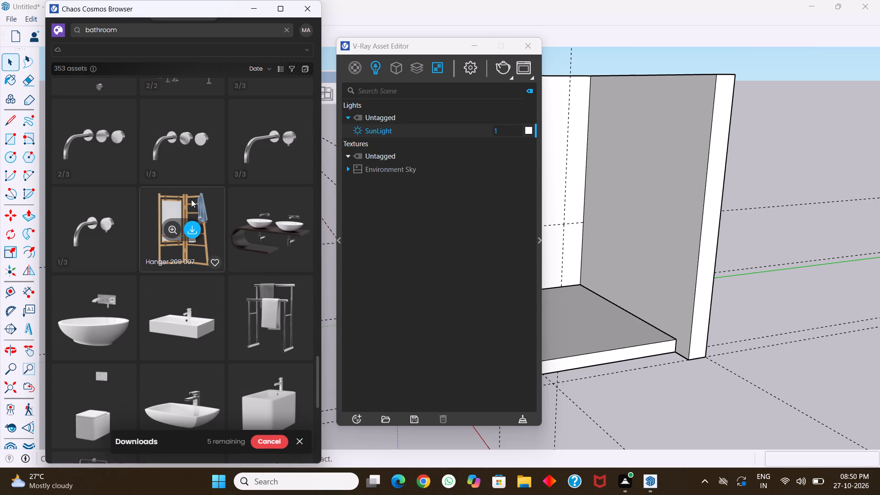
scroll(179, 241, up, 3)
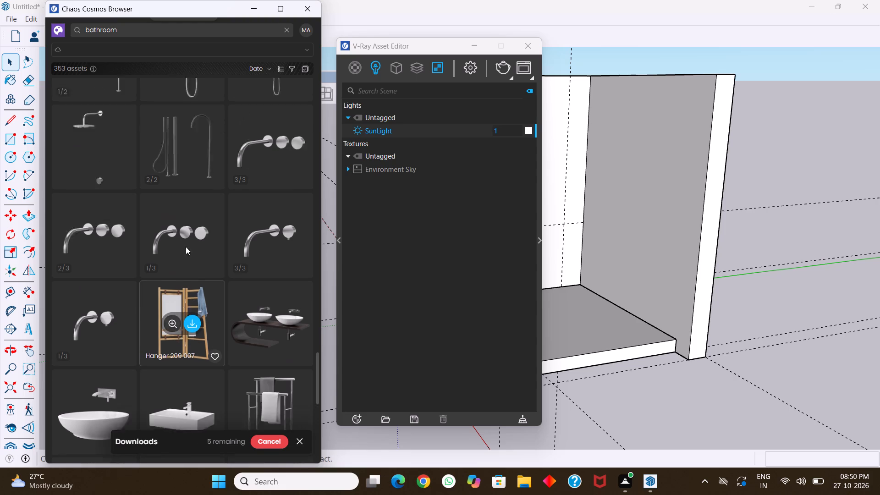
scroll(187, 248, up, 6)
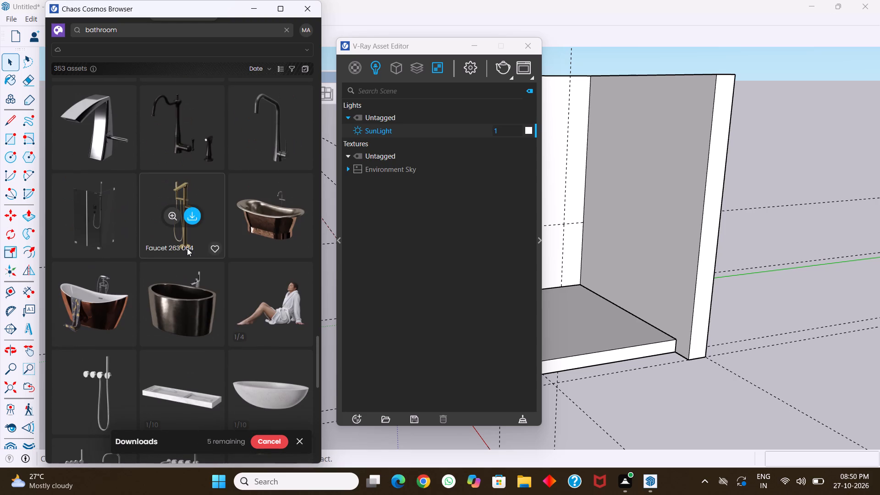
scroll(187, 248, up, 7)
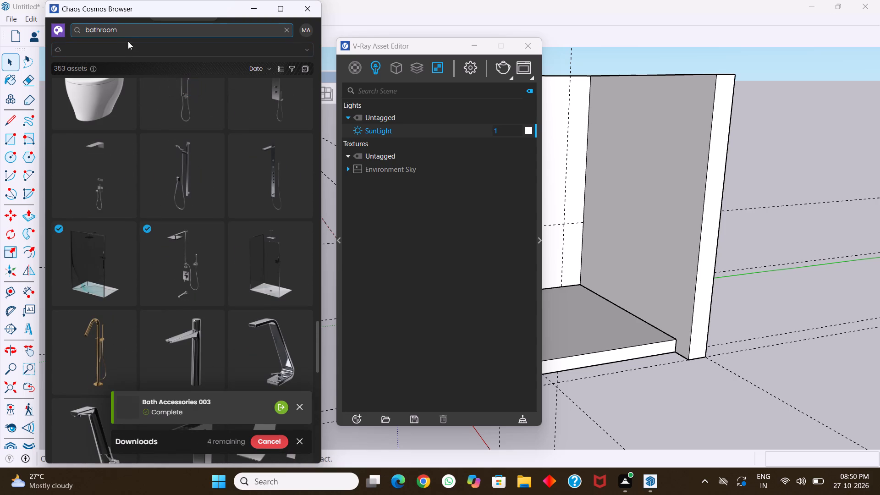
Replace the bathroom search with a search of the asset library for "mirror".
click(131, 29)
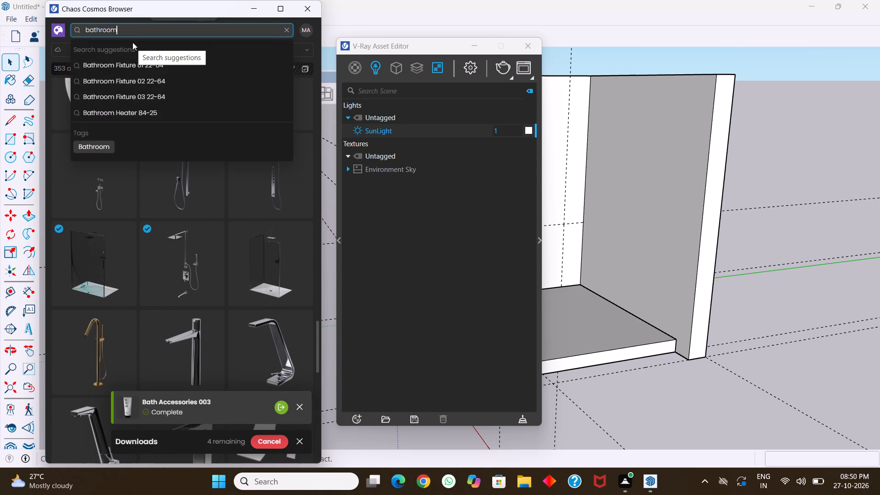
key(BackSpace)
key(BackSpace)
key(BackSpace)
key(BackSpace)
key(BackSpace)
key(BackSpace)
key(BackSpace)
key(BackSpace)
key(BackSpace)
key(BackSpace)
key(BackSpace)
key(BackSpace)
key(BackSpace)
key(BackSpace)
key(BackSpace)
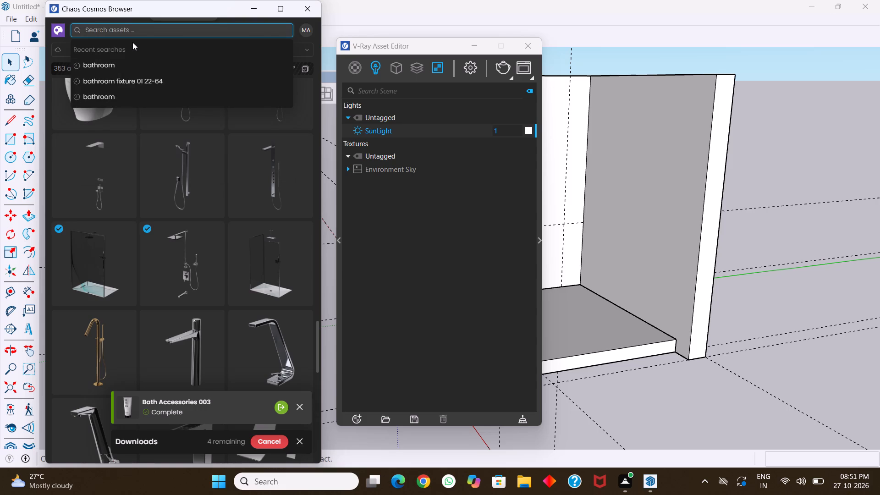
text(mirr)
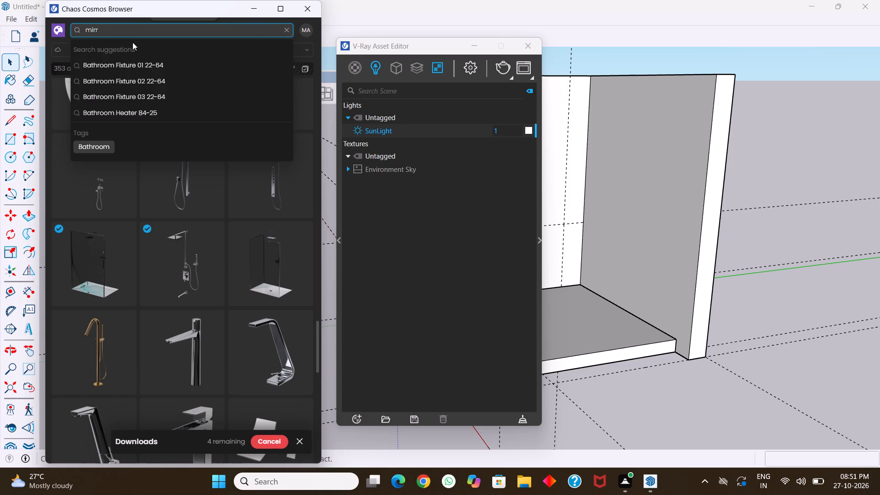
text(or)
key(Return)
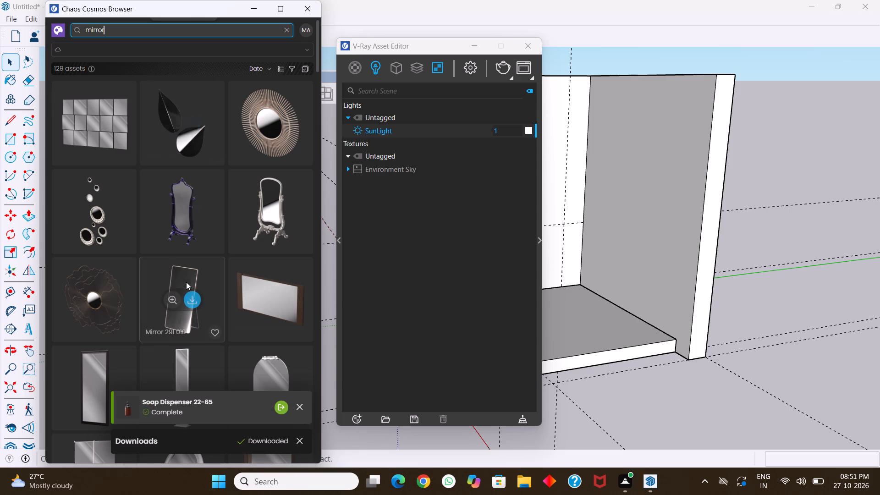
Examine all the mirror search results, from the wall and standing mirrors through the material spheres and vehicles to the end of the list.
scroll(218, 285, down, 5)
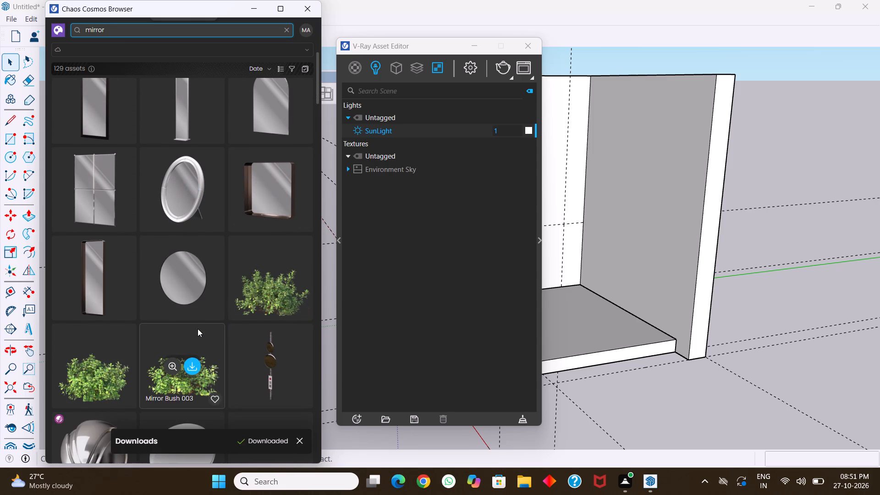
scroll(197, 316, down, 2)
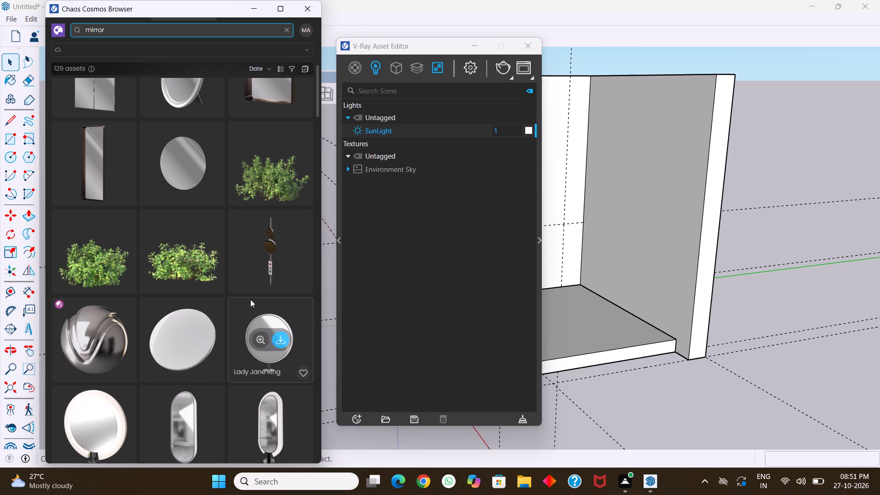
scroll(216, 359, down, 2)
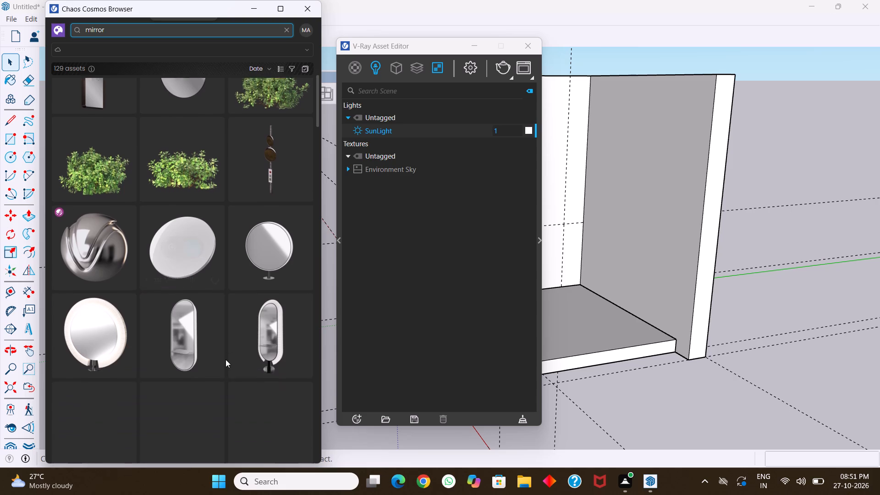
scroll(225, 359, down, 1)
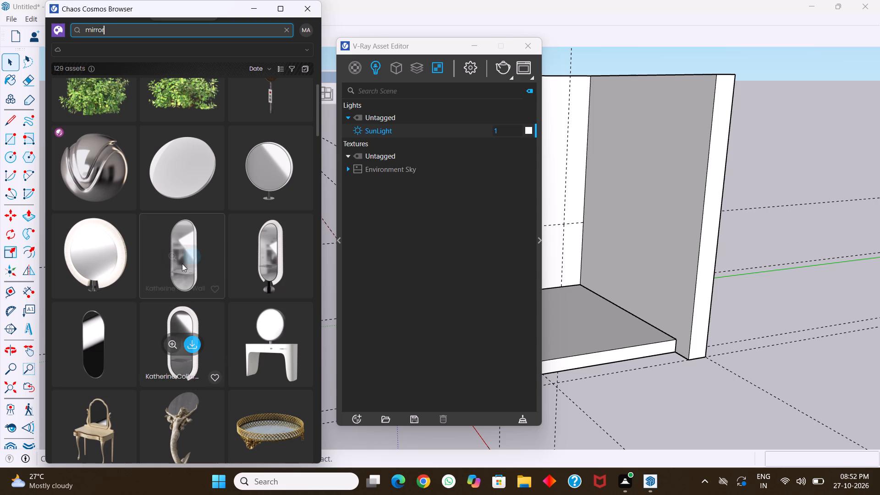
scroll(211, 301, down, 2)
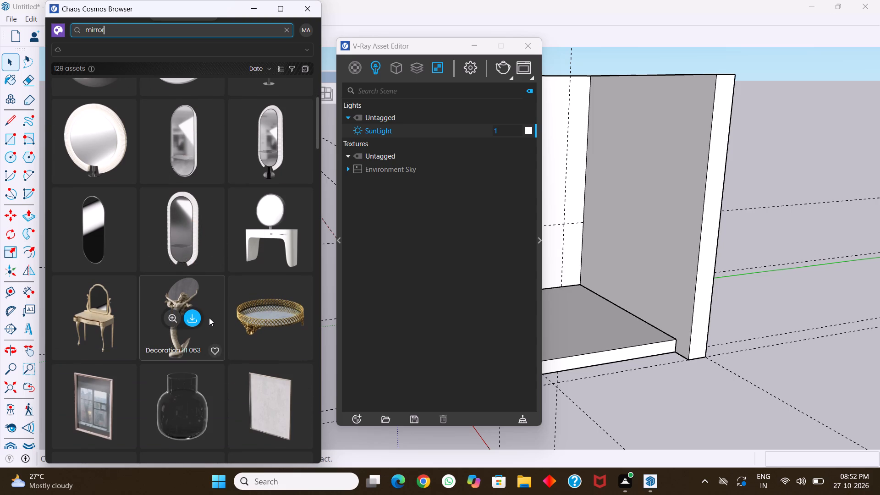
scroll(239, 332, down, 2)
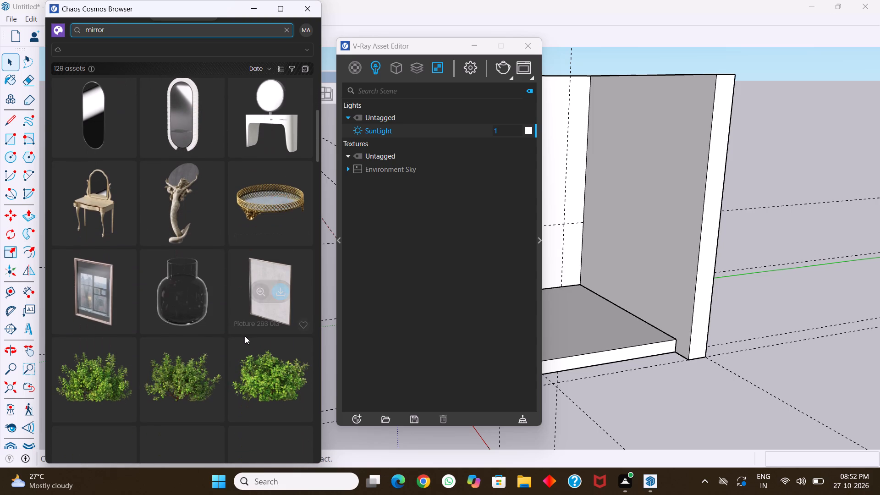
scroll(199, 323, down, 5)
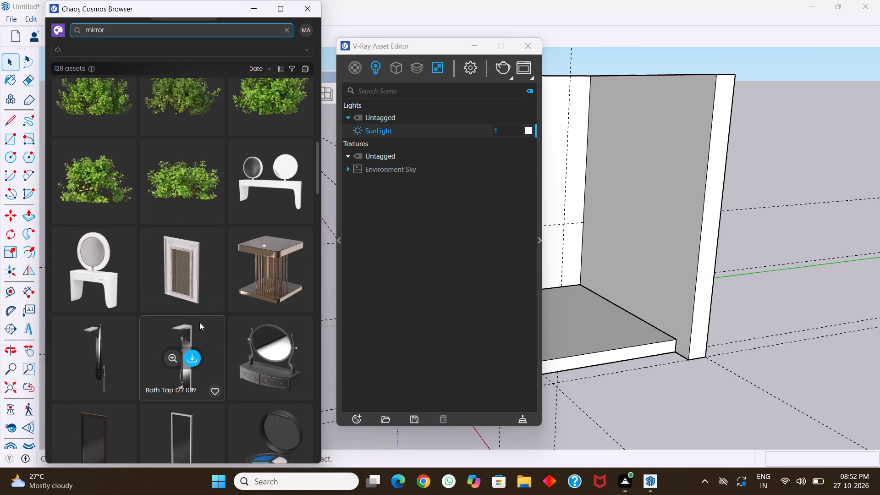
scroll(199, 322, down, 4)
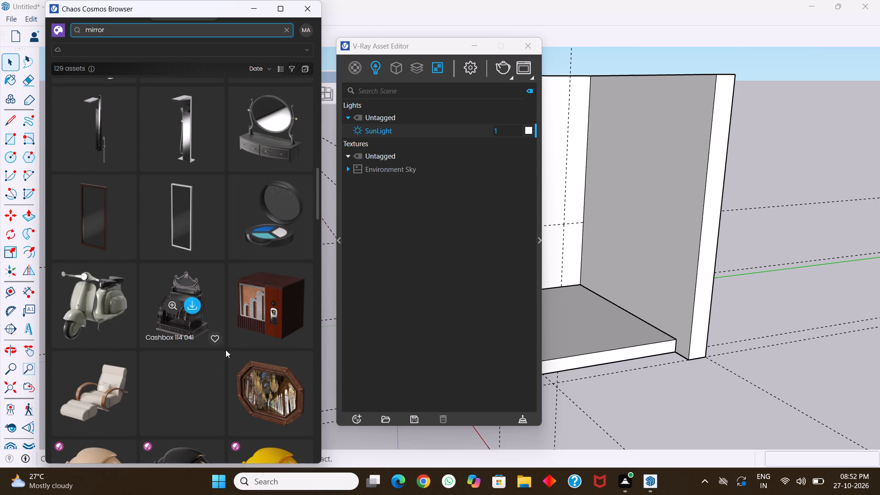
scroll(178, 361, down, 2)
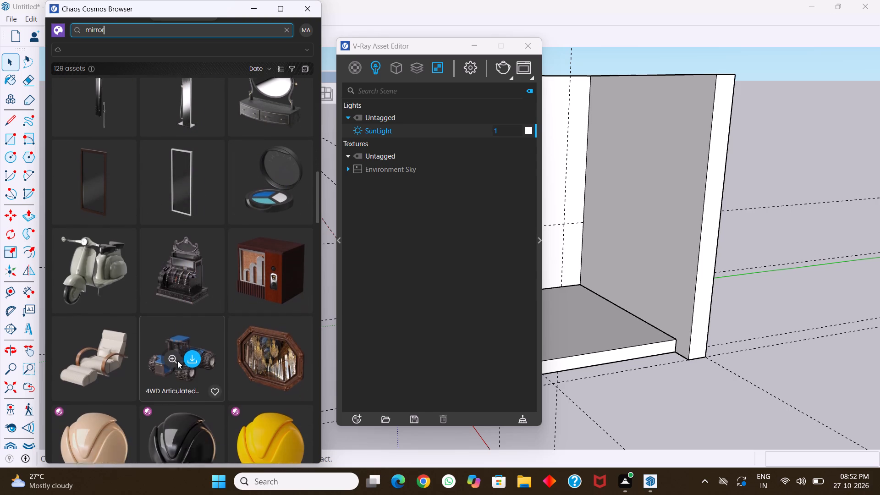
scroll(177, 361, down, 3)
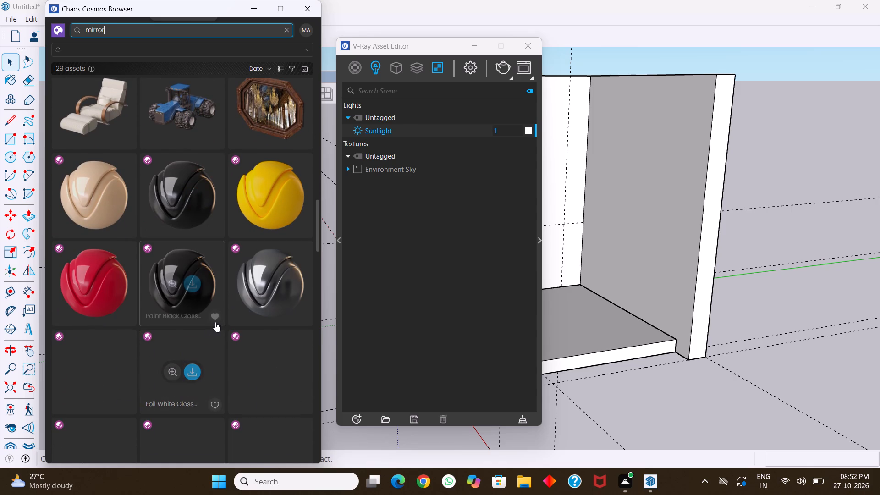
scroll(220, 320, down, 9)
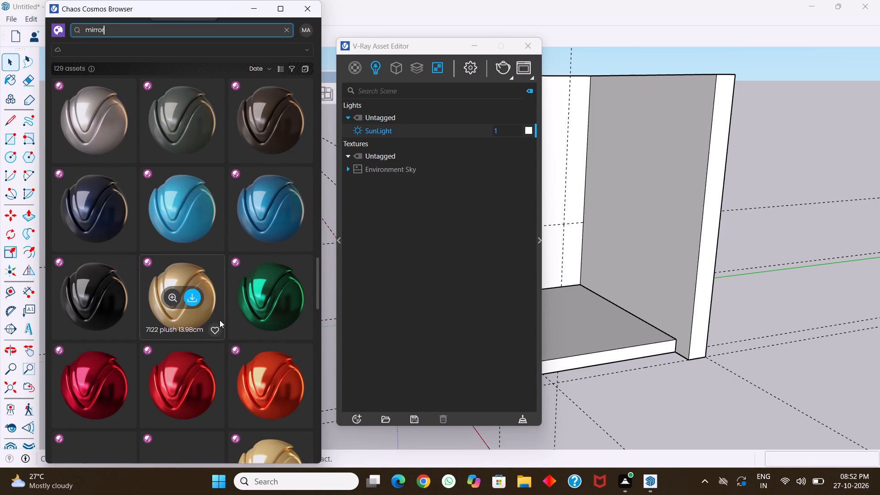
scroll(220, 320, down, 7)
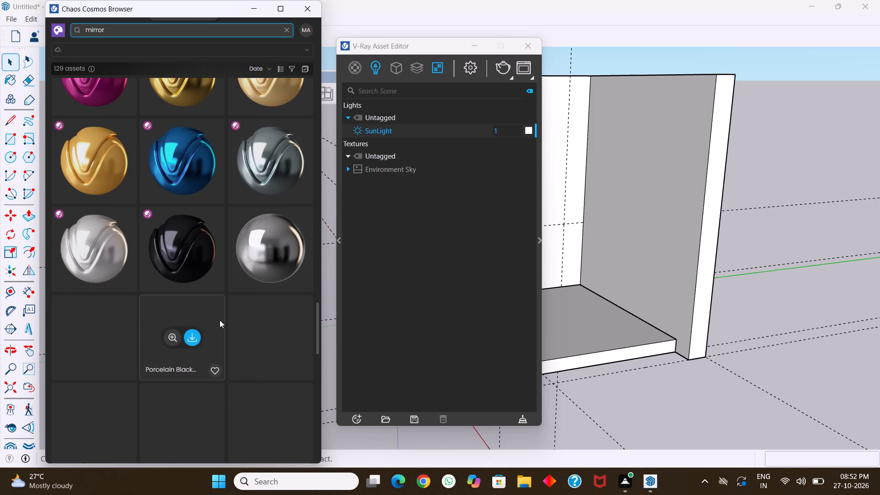
scroll(220, 320, down, 5)
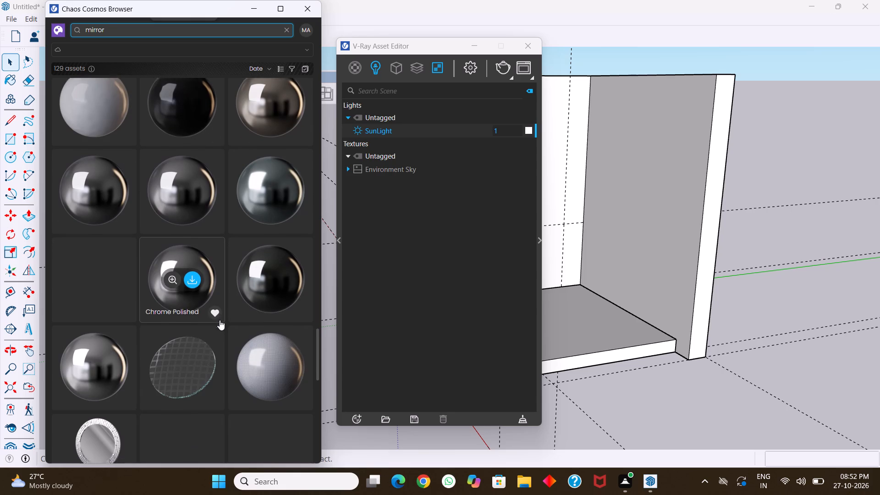
scroll(220, 320, down, 3)
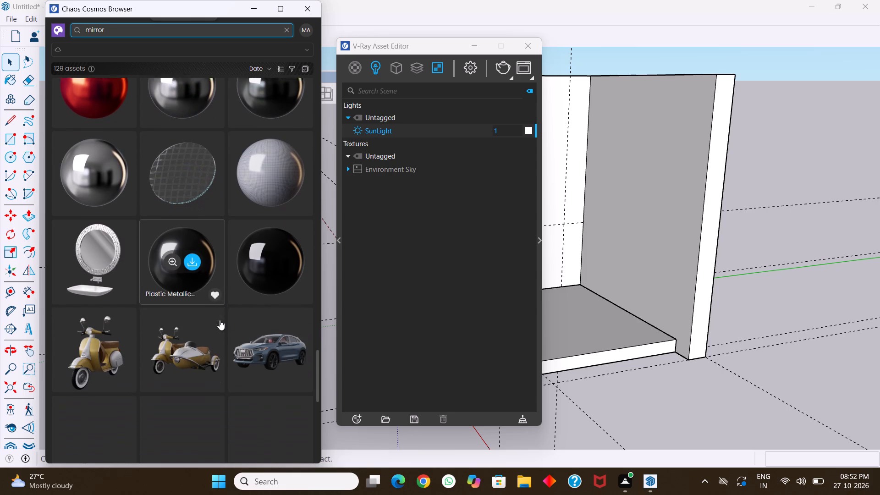
scroll(220, 320, down, 4)
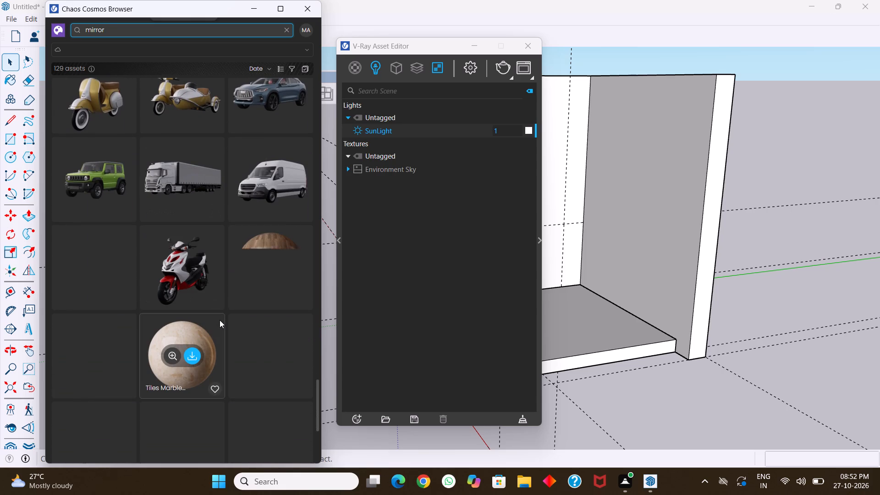
scroll(220, 320, down, 4)
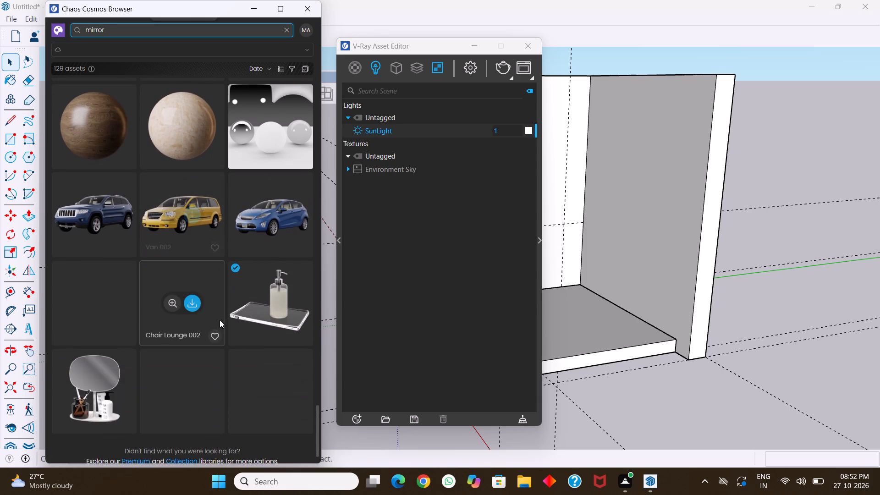
scroll(220, 320, down, 5)
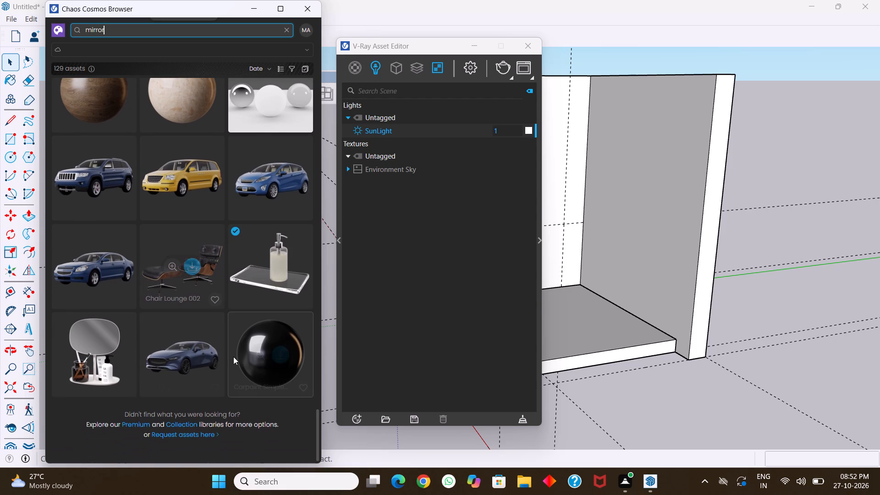
scroll(233, 357, down, 11)
Download Wall Panel 298 001, Window 109 023, Window 109 024 and the framed Picture 287 005 from the mirror results.
scroll(176, 329, up, 8)
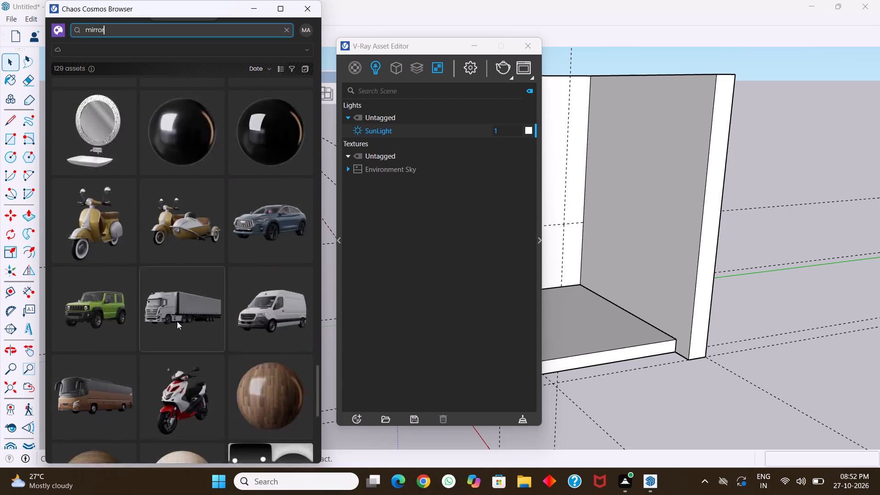
scroll(177, 321, up, 20)
scroll(177, 321, up, 12)
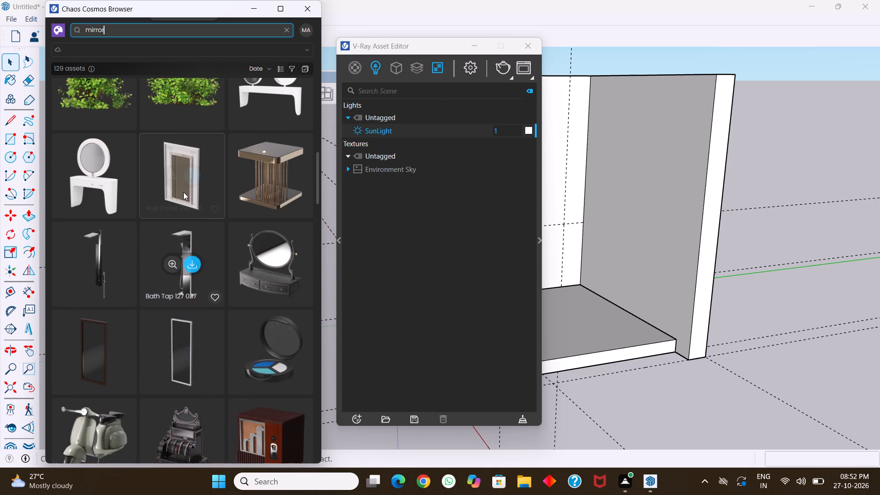
click(193, 176)
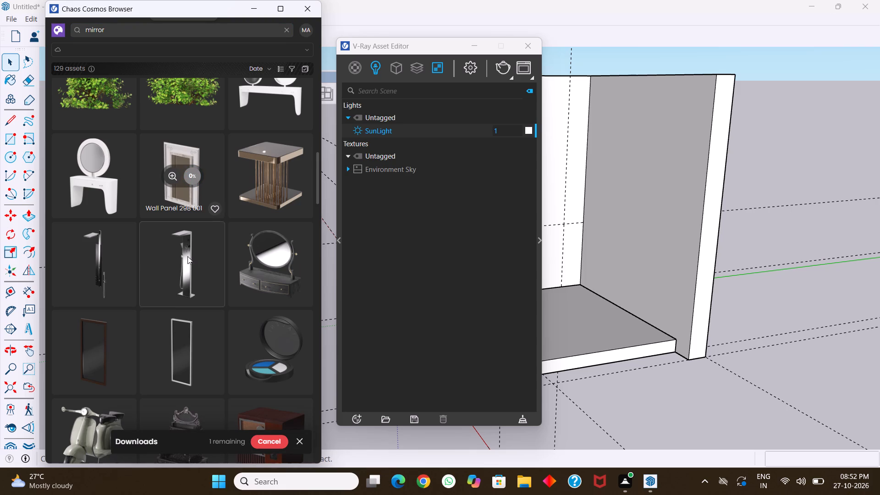
click(192, 347)
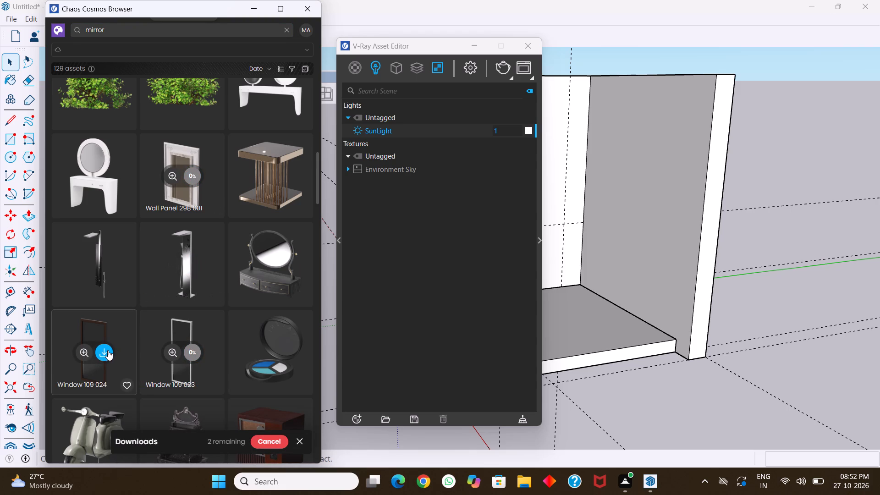
click(108, 350)
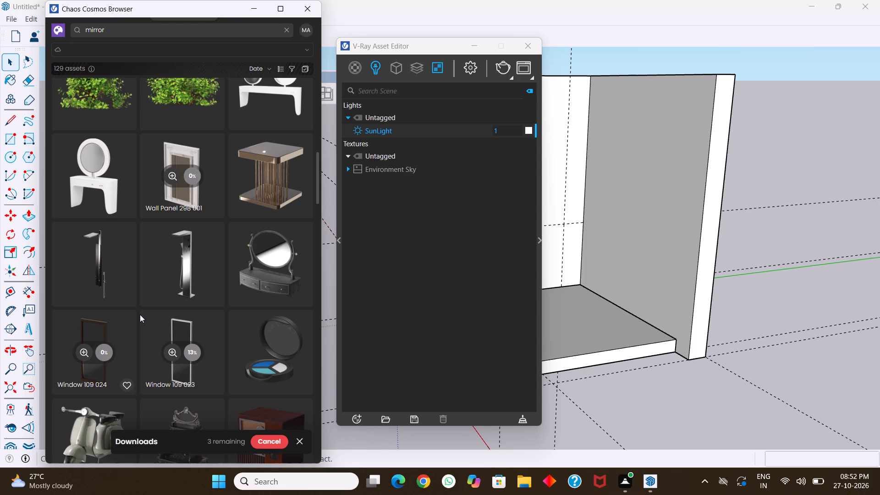
scroll(101, 197, up, 1)
scroll(195, 186, up, 2)
scroll(206, 221, up, 2)
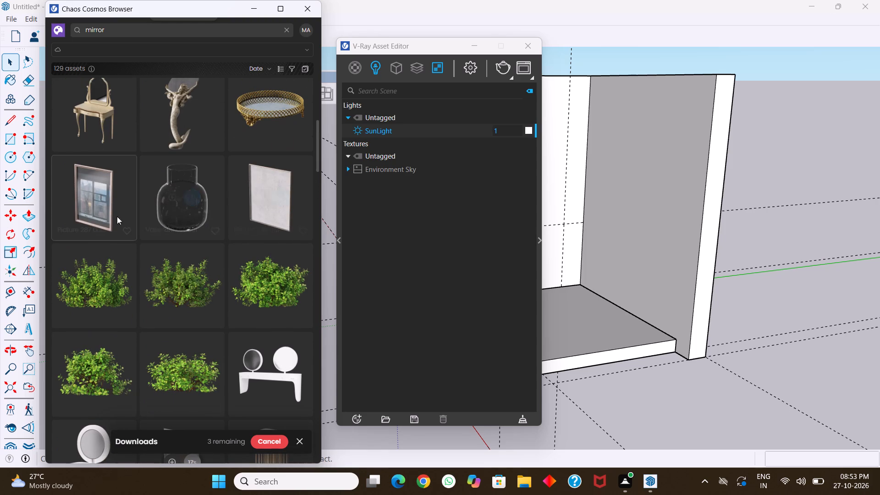
click(106, 197)
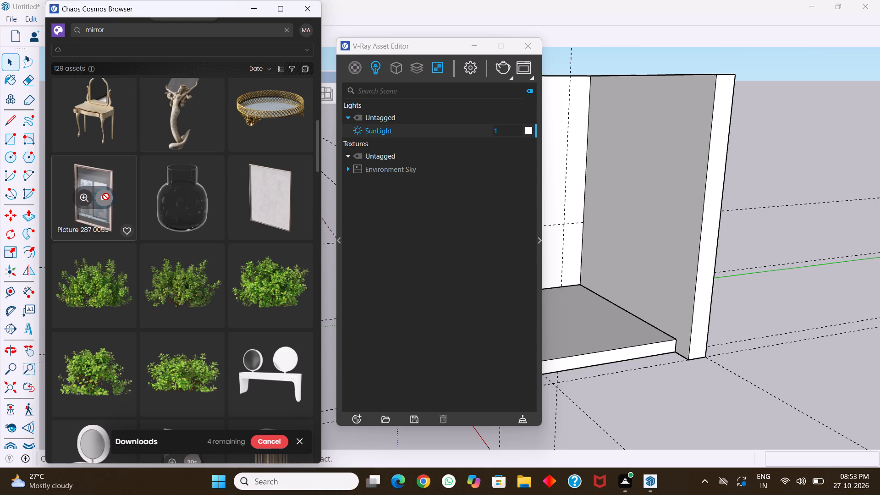
Examine the mirror assets back from the dressing tables and oval mirrors to the first wall mirrors in the list.
scroll(188, 213, up, 3)
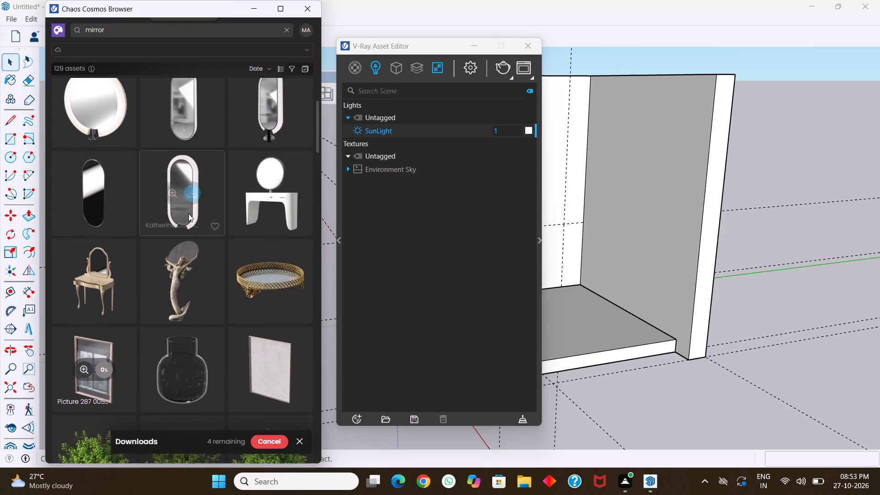
scroll(188, 214, up, 8)
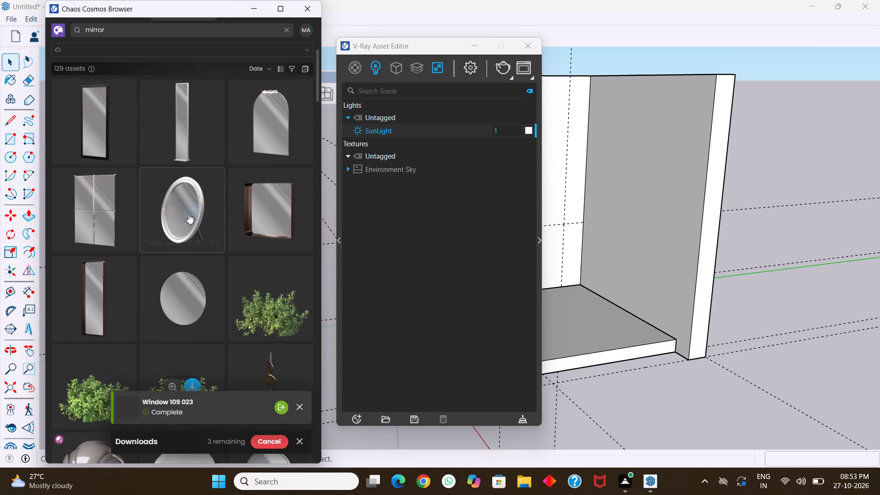
scroll(188, 214, up, 15)
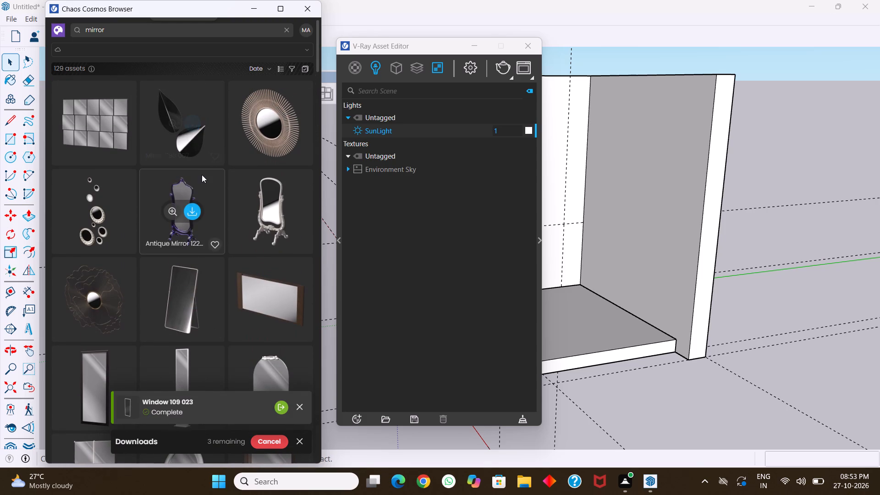
Replace the mirror search with a search of the asset library for "towel".
click(116, 27)
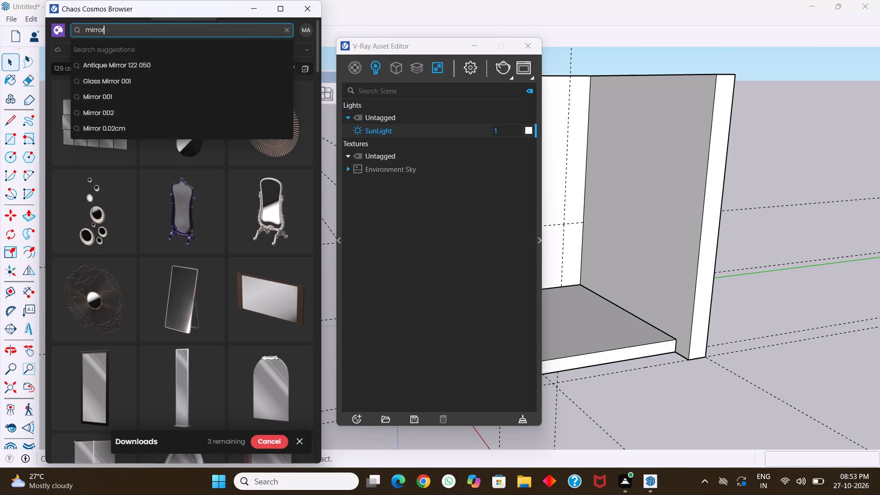
key(BackSpace)
key(BackSpace)
key(BackSpace)
key(BackSpace)
key(BackSpace)
key(BackSpace)
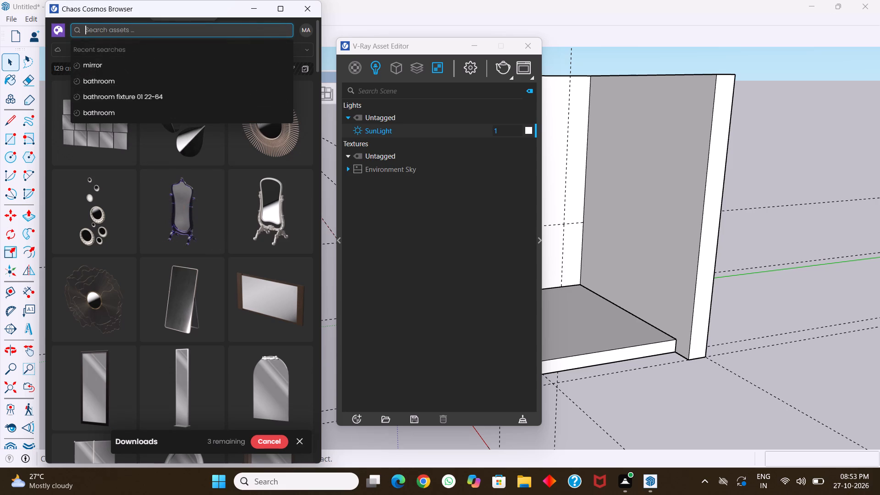
key(BackSpace)
key(t)
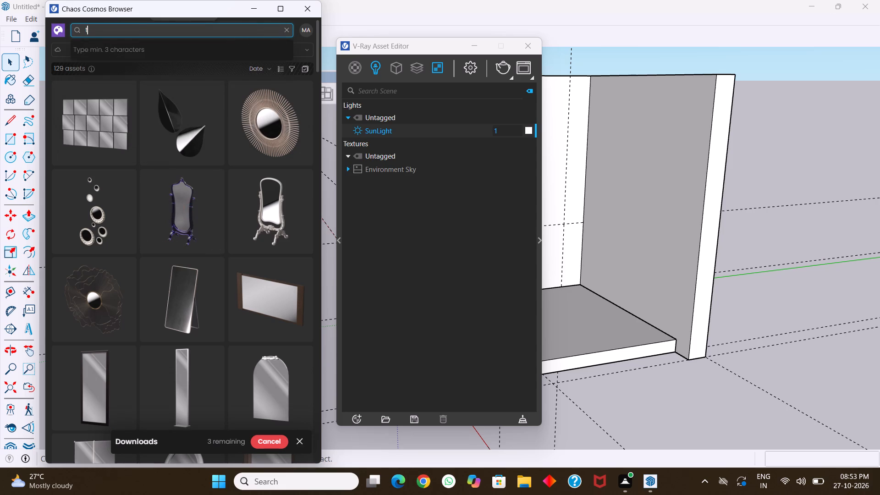
text(owe)
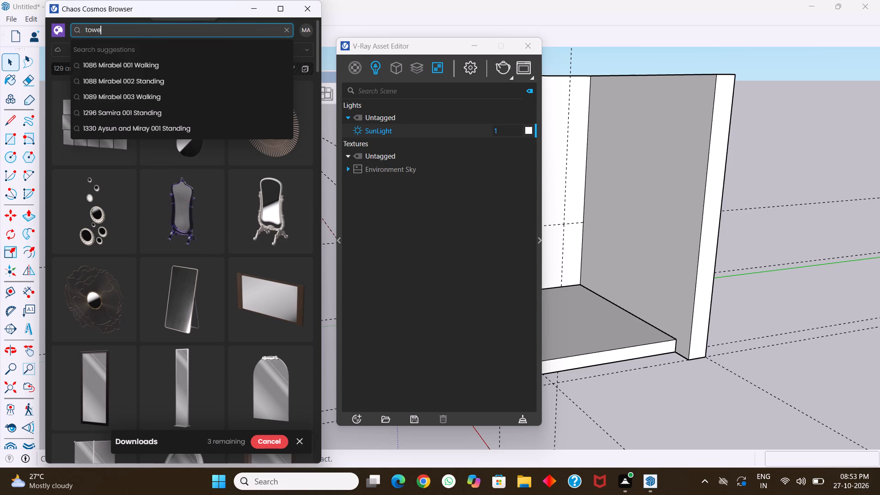
key(l)
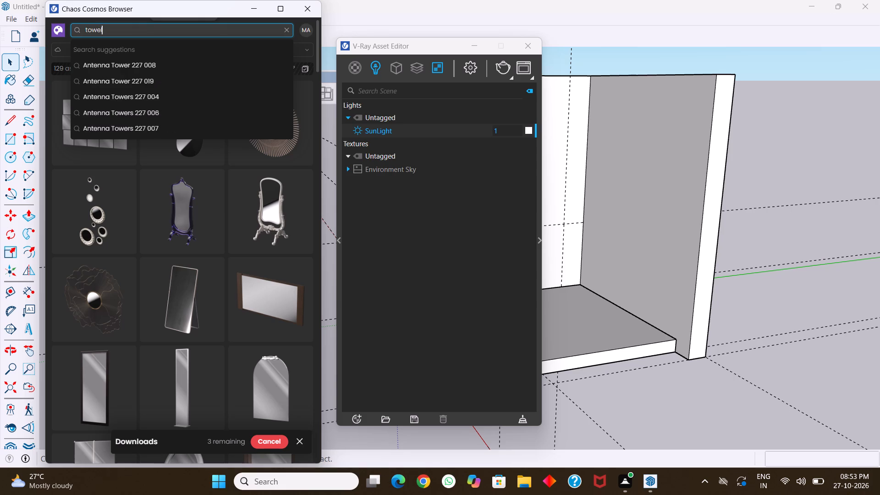
key(Return)
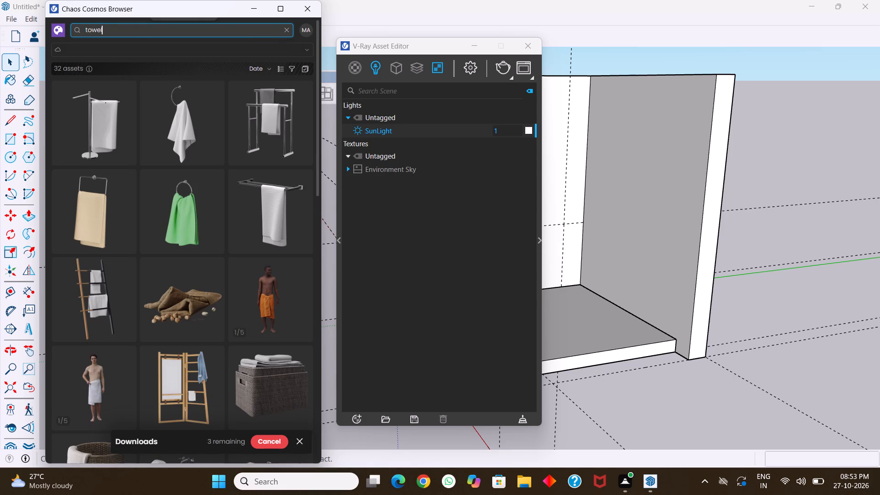
Examine the towel search results, from the hanging towels through the people and basins to the end of the list and back.
scroll(280, 252, down, 3)
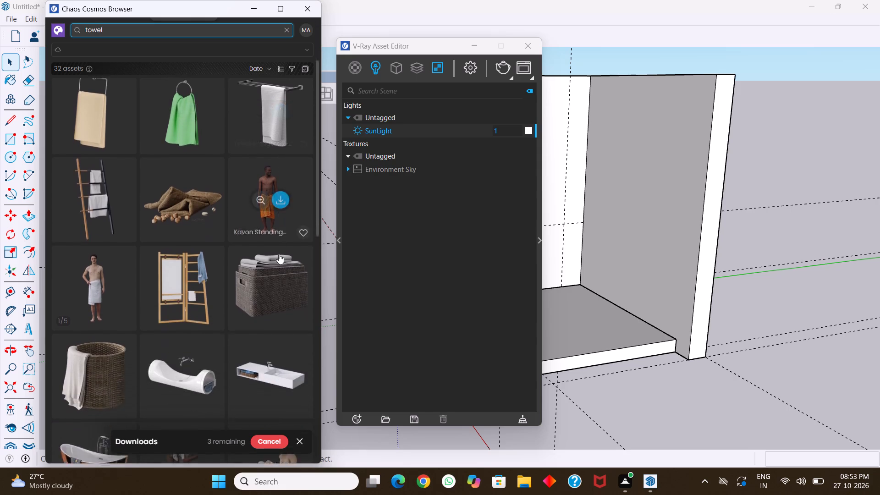
scroll(279, 254, down, 6)
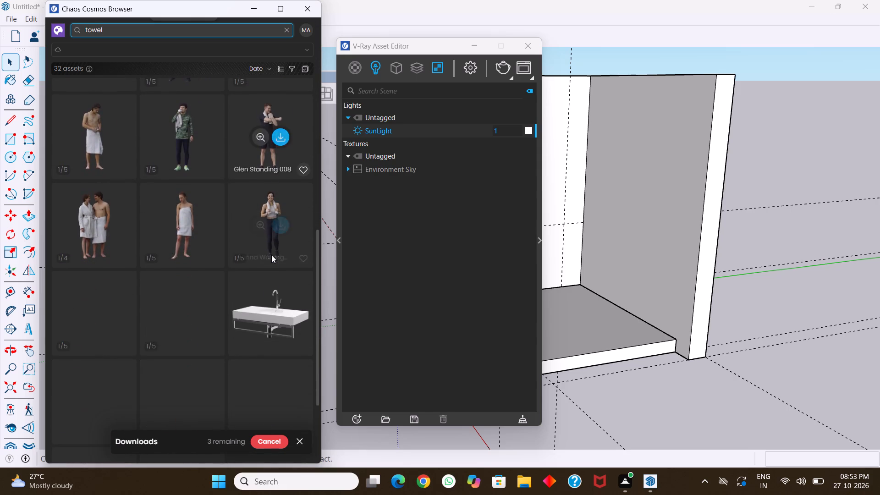
scroll(271, 255, down, 3)
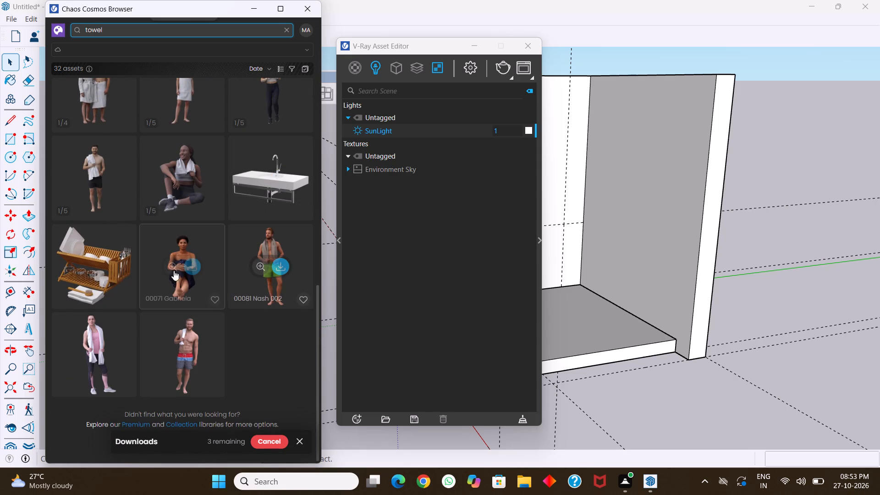
scroll(183, 287, down, 5)
scroll(183, 287, up, 3)
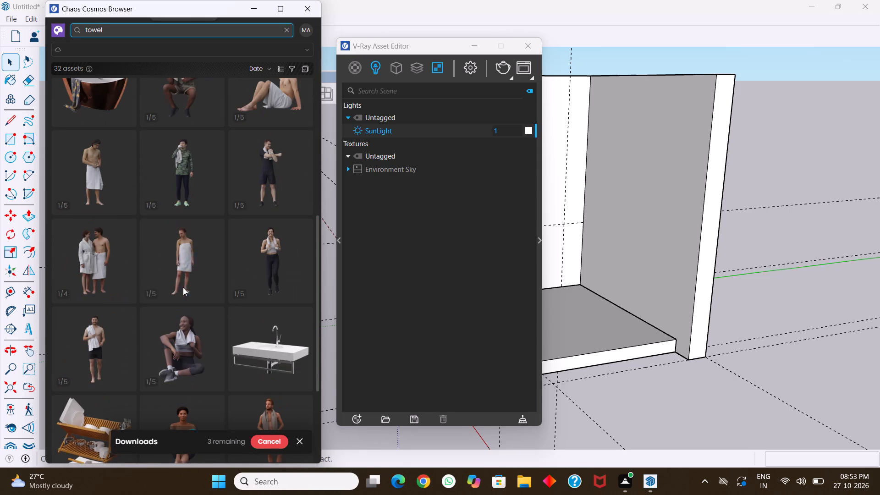
scroll(228, 139, up, 3)
scroll(227, 203, up, 5)
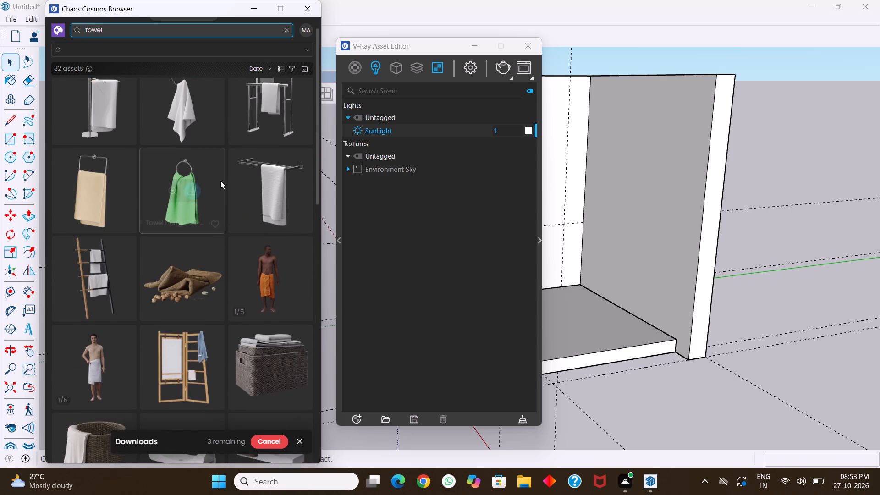
scroll(220, 179, up, 3)
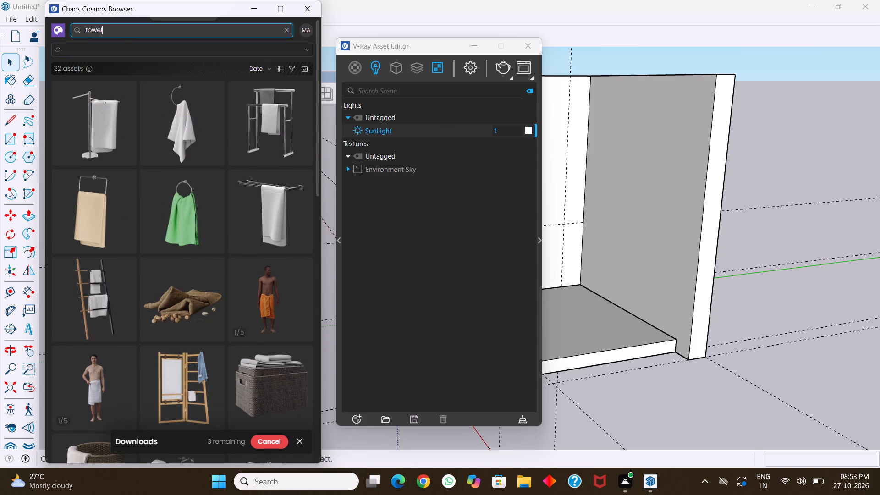
scroll(219, 264, down, 1)
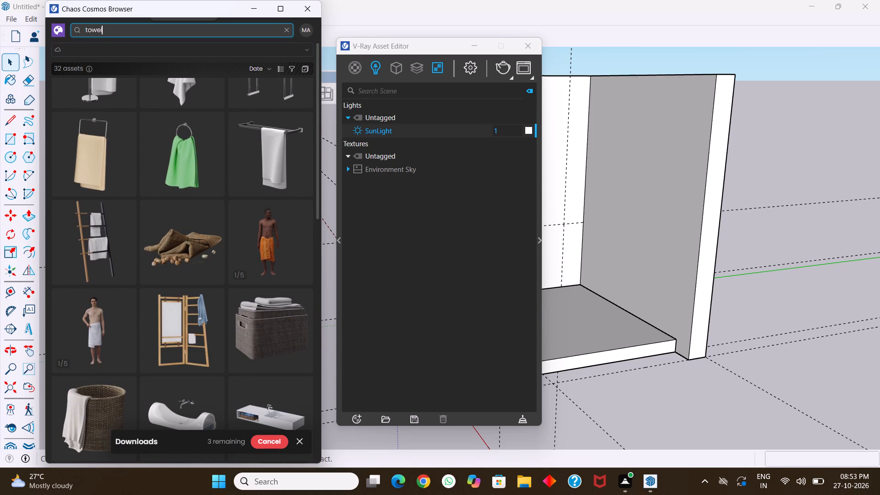
Change the asset library search to "towels".
key(s)
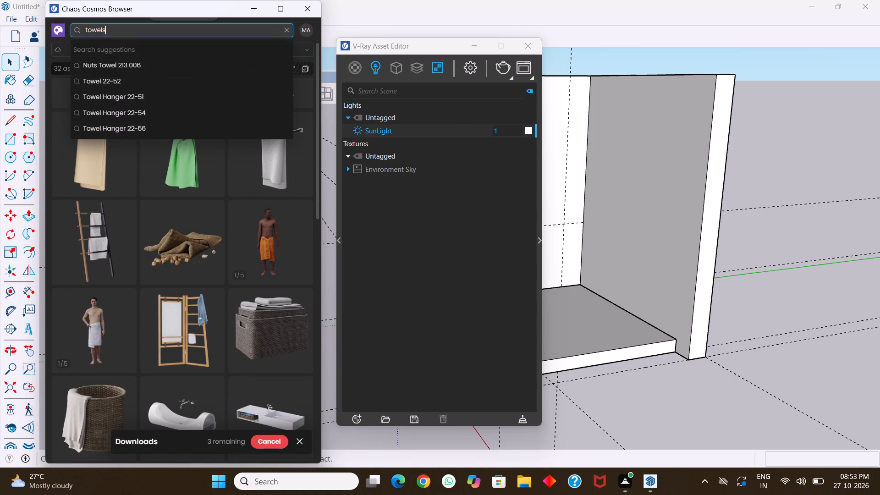
key(Return)
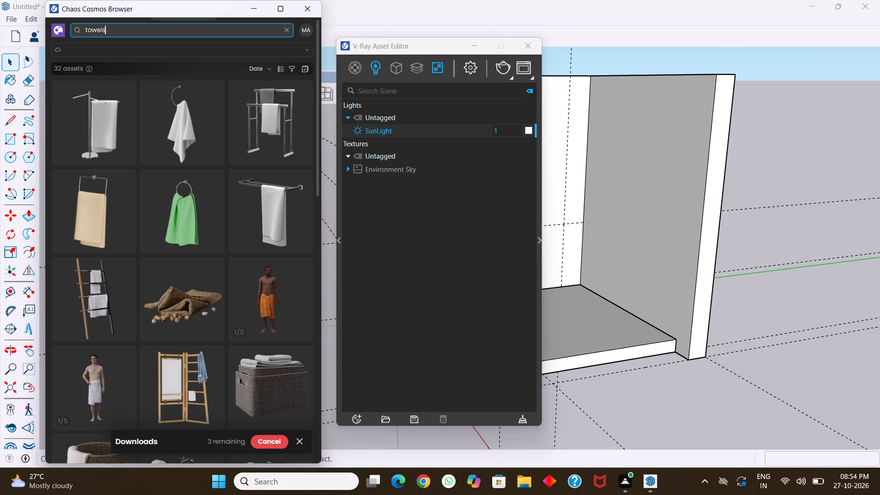
Close the asset library browser and open 3D Warehouse, placing its window over the model clear of the V-Ray toolbars.
click(313, 10)
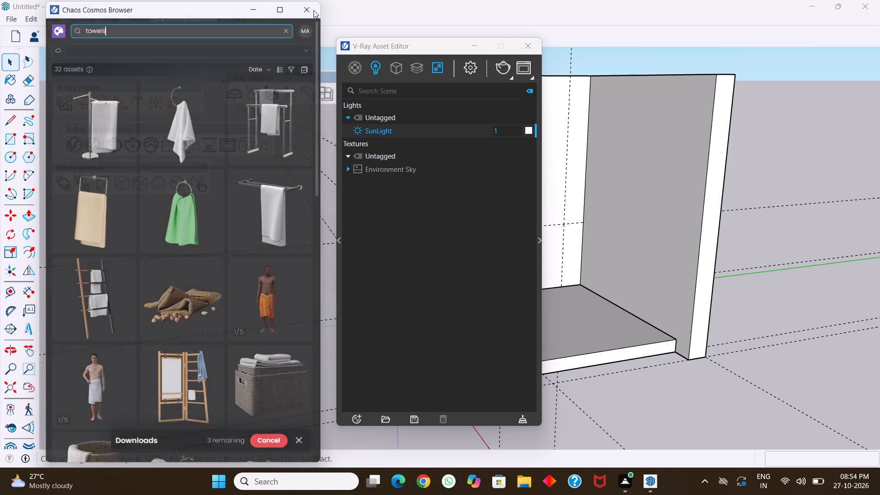
click(169, 18)
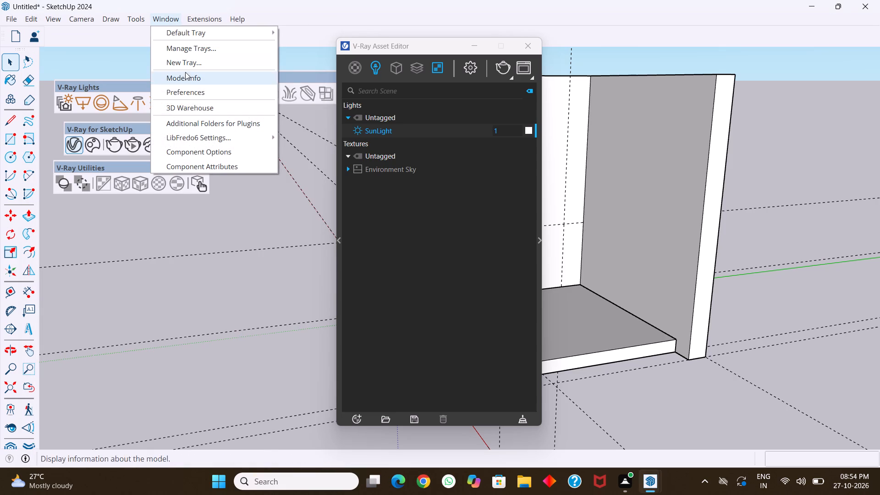
click(200, 105)
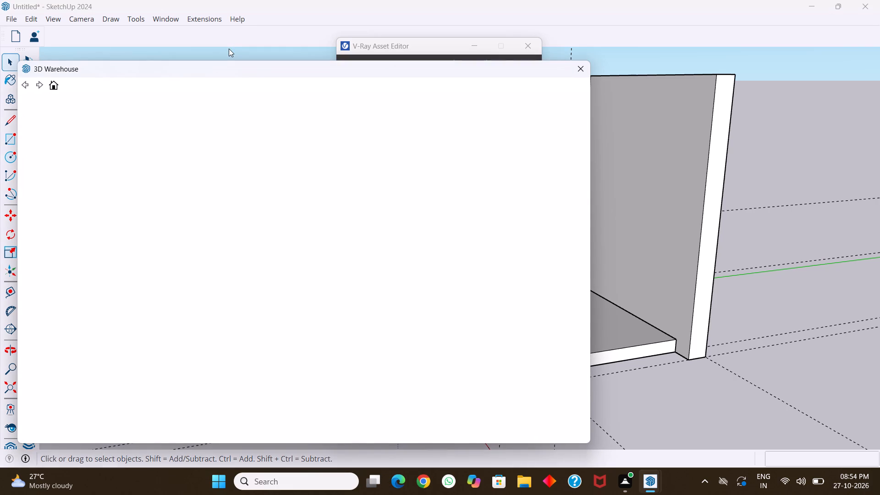
drag(253, 70, 251, 35)
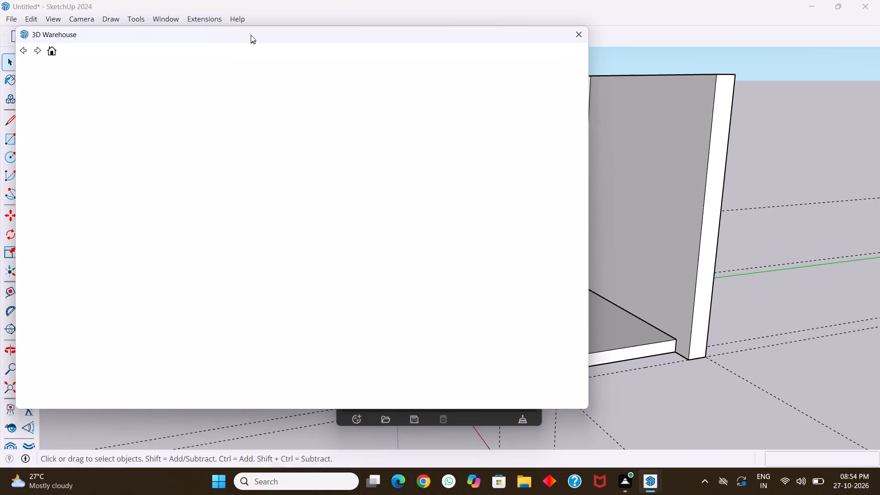
drag(251, 35, 250, 29)
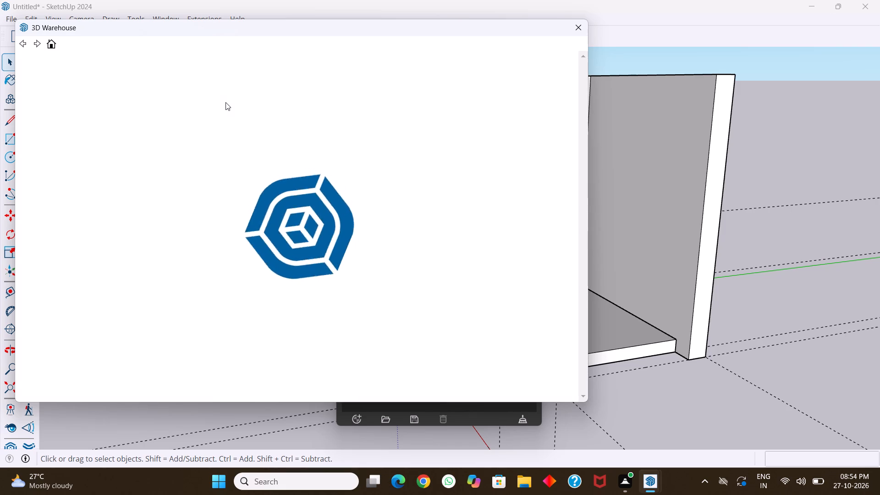
drag(247, 31, 475, 70)
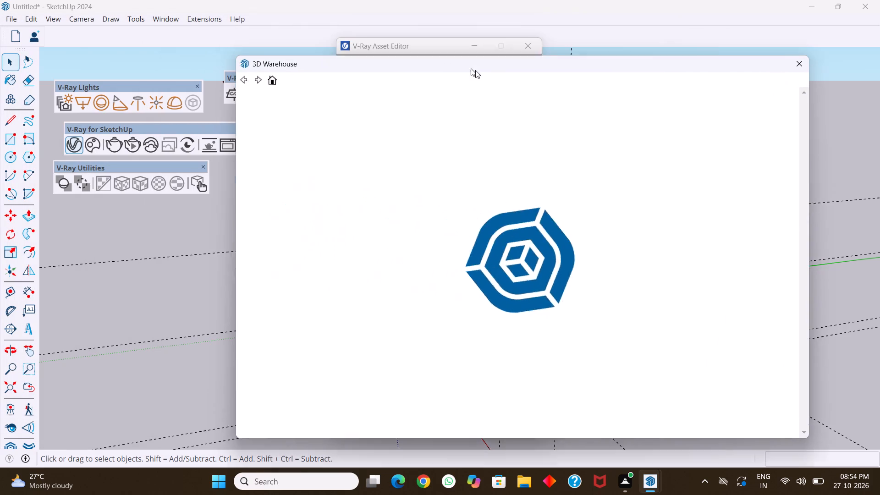
drag(475, 70, 489, 75)
Reopen the Chaos Cosmos browser and go from the towels search through the 3D Models category to the home page.
click(96, 143)
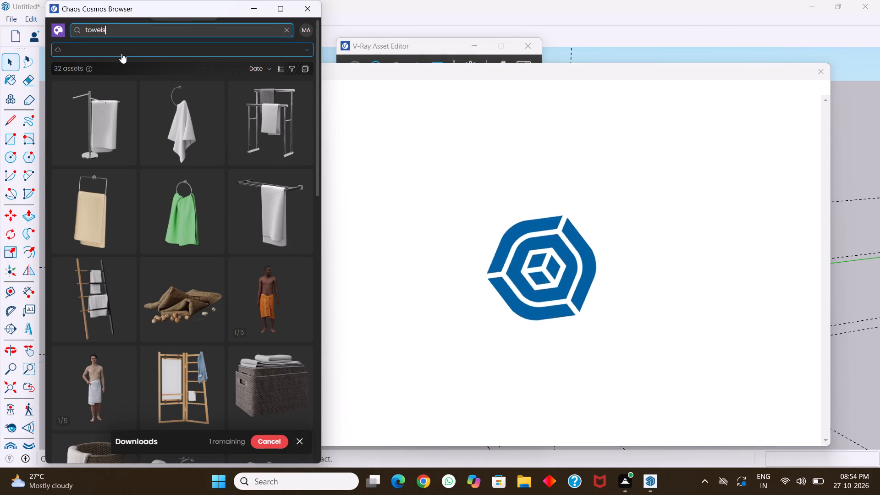
click(115, 50)
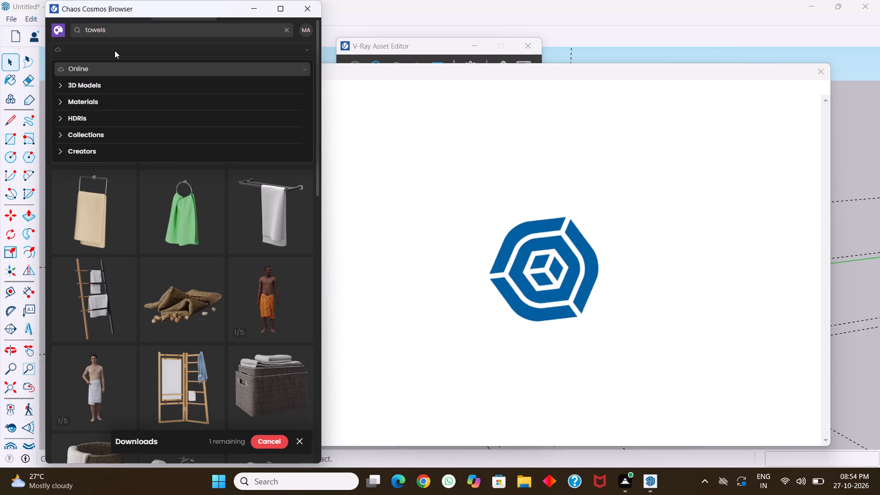
click(106, 81)
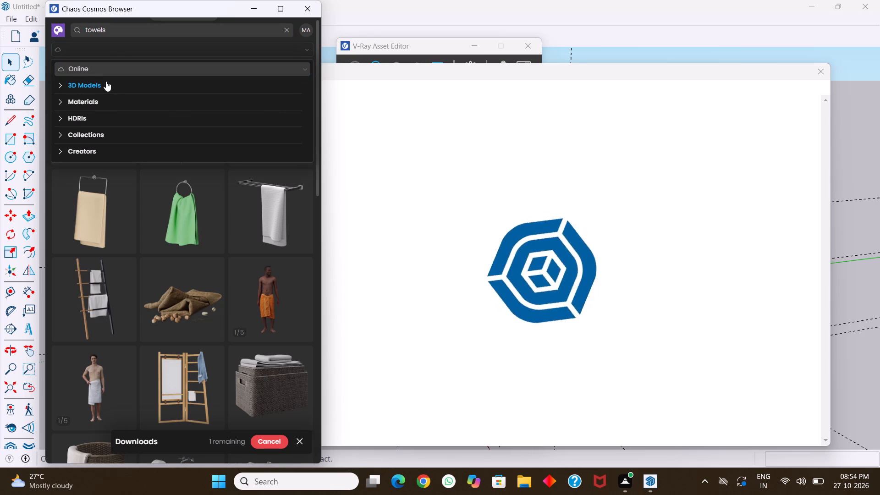
click(109, 49)
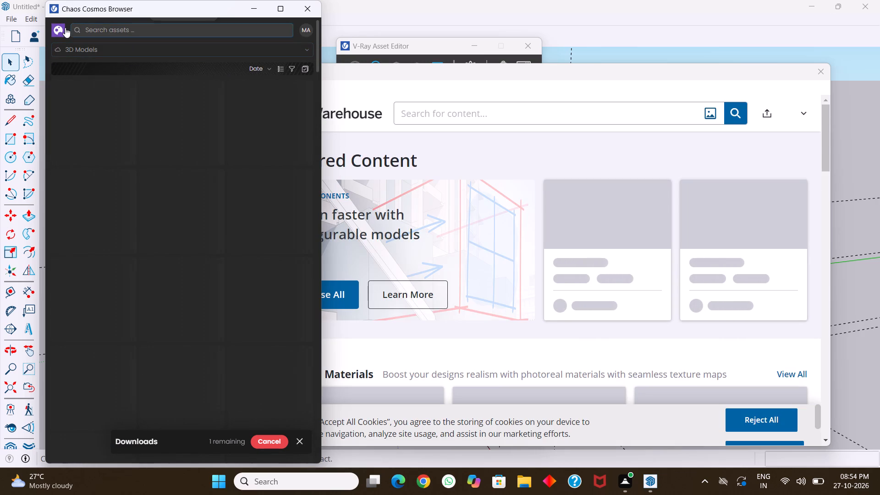
click(60, 29)
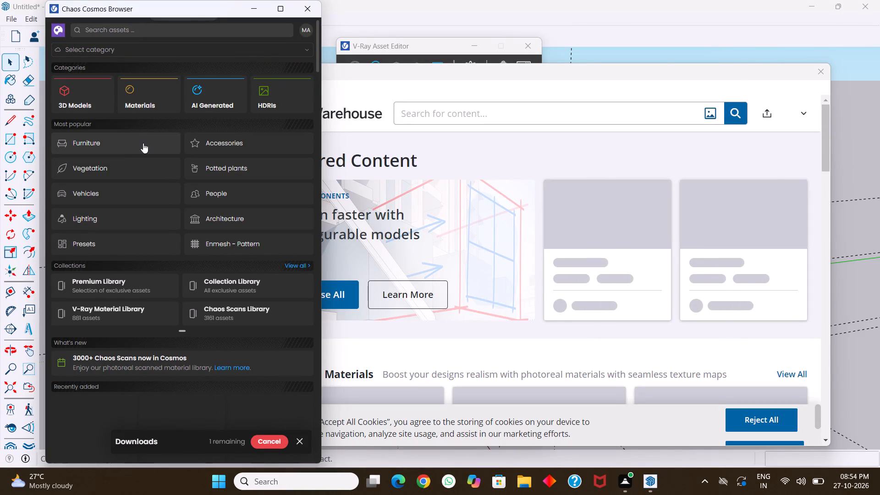
Try to open the list of running asset downloads.
click(141, 442)
click(141, 438)
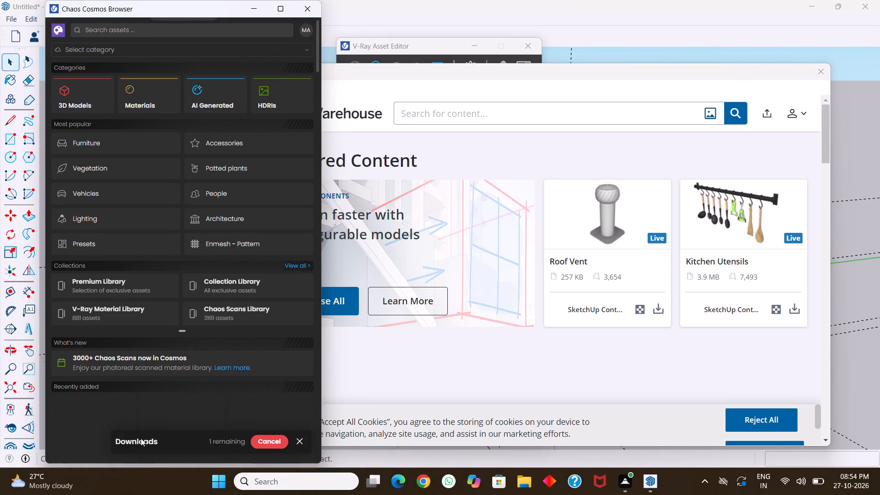
click(141, 439)
Examine the recently added assets on the asset library's home page, from the chair and trays to the tea cups and sunglasses.
scroll(193, 340, down, 1)
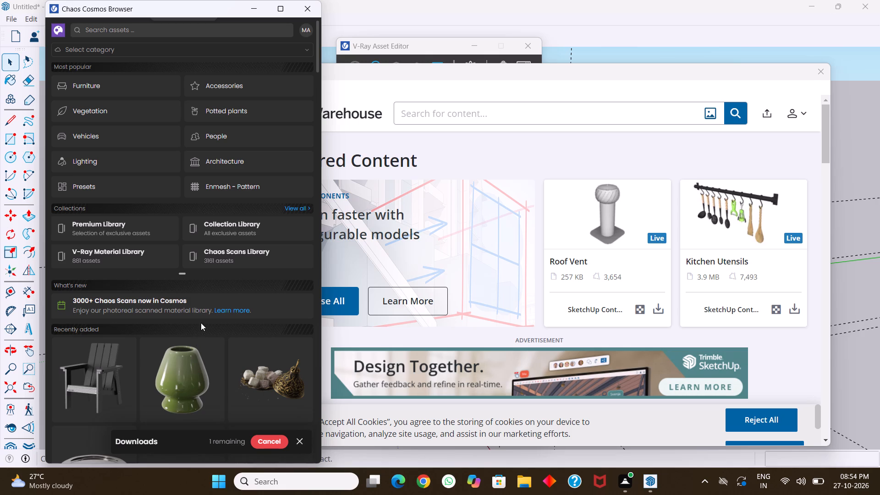
scroll(226, 384, down, 4)
scroll(199, 297, down, 1)
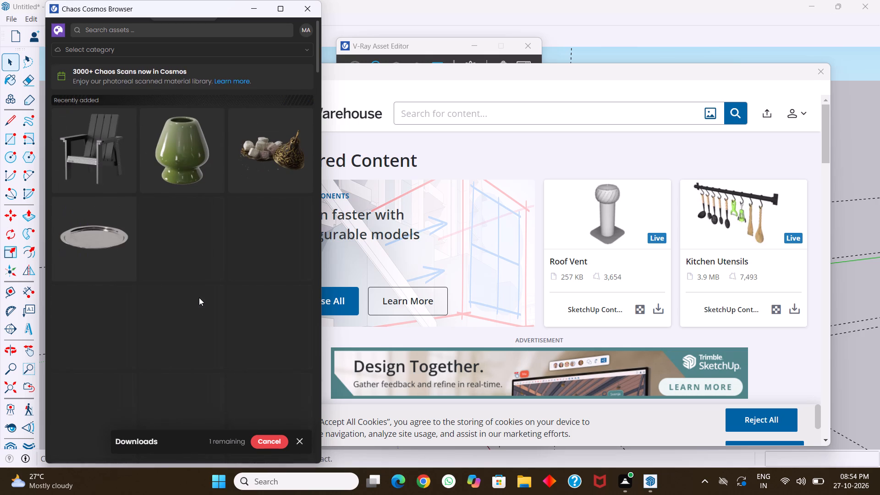
scroll(201, 310, down, 1)
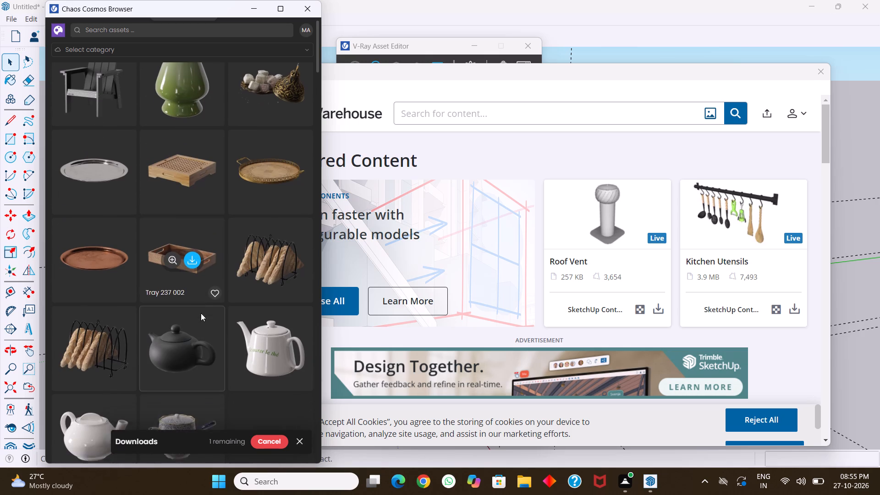
scroll(201, 313, down, 3)
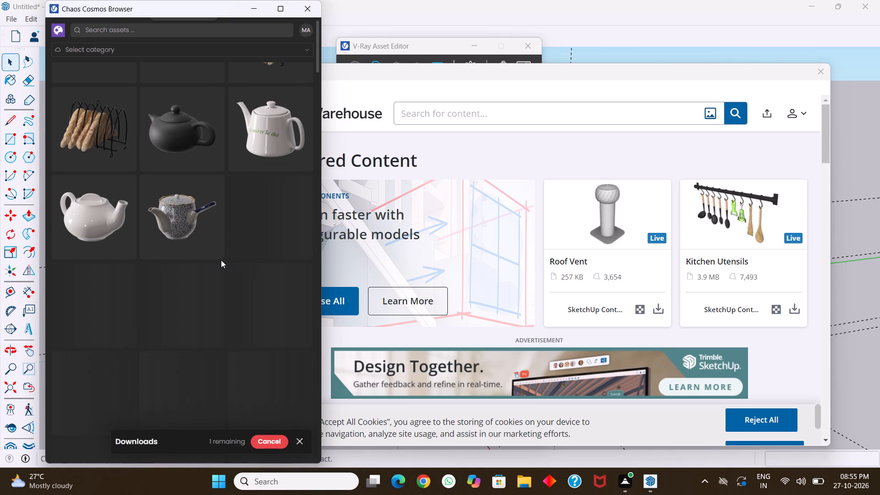
scroll(221, 260, up, 2)
scroll(267, 382, down, 2)
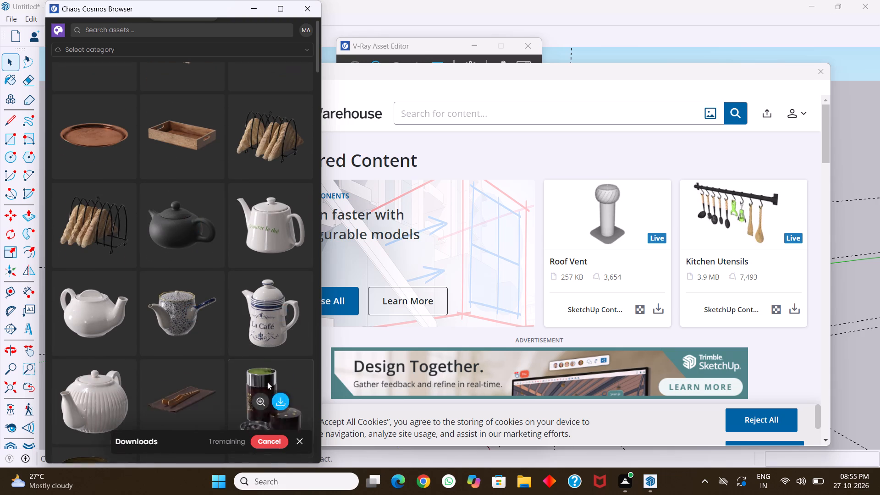
scroll(267, 382, down, 7)
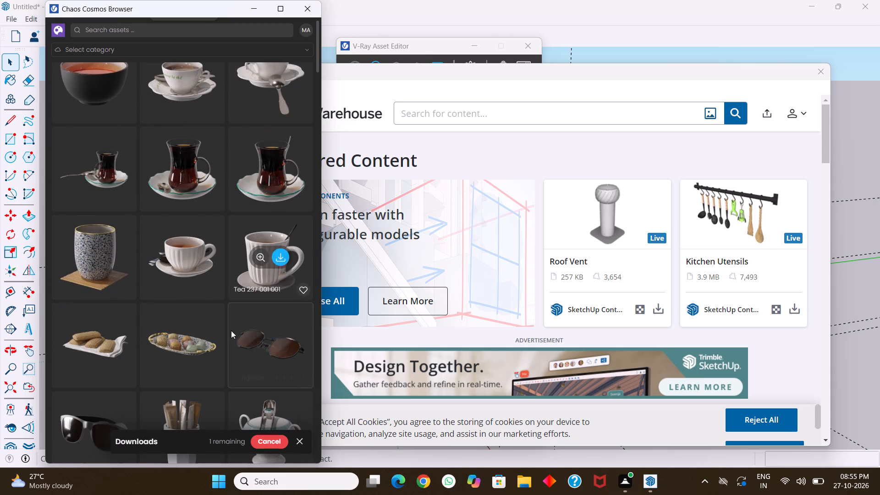
scroll(218, 340, down, 4)
scroll(255, 275, up, 7)
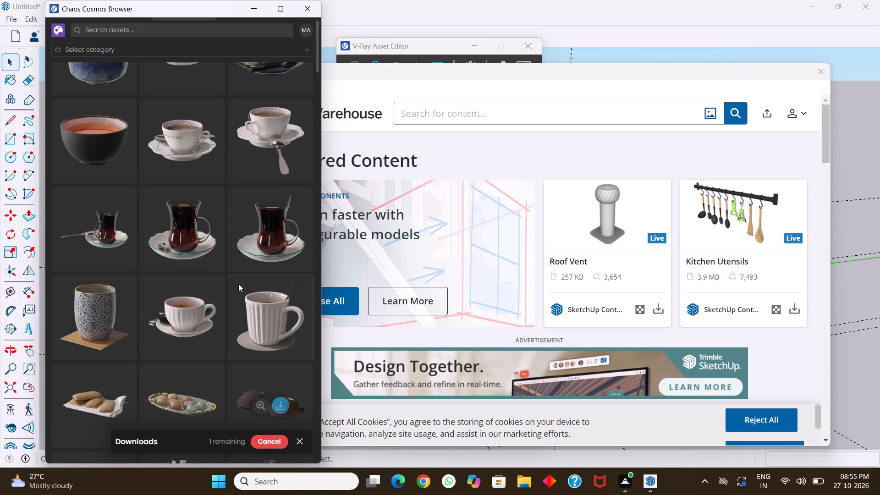
scroll(238, 284, up, 20)
scroll(238, 284, up, 4)
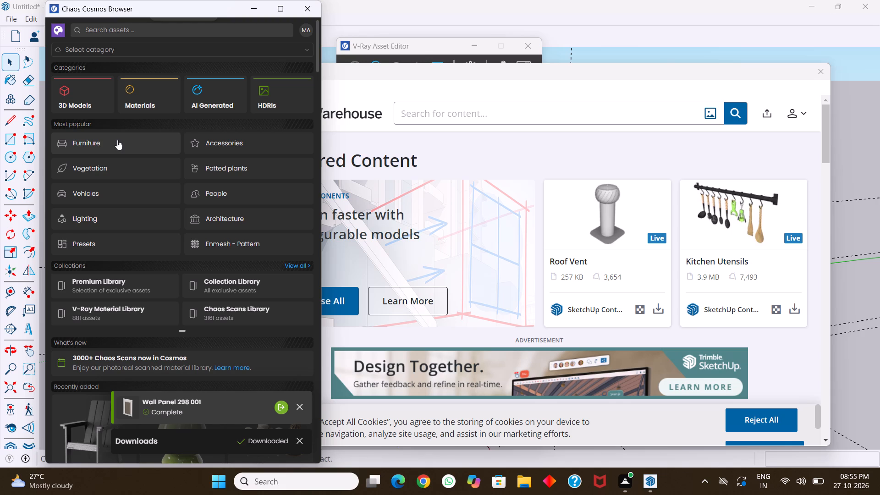
Try to open the finished Wall Panel 298 001 download and the downloads list.
click(208, 407)
click(130, 437)
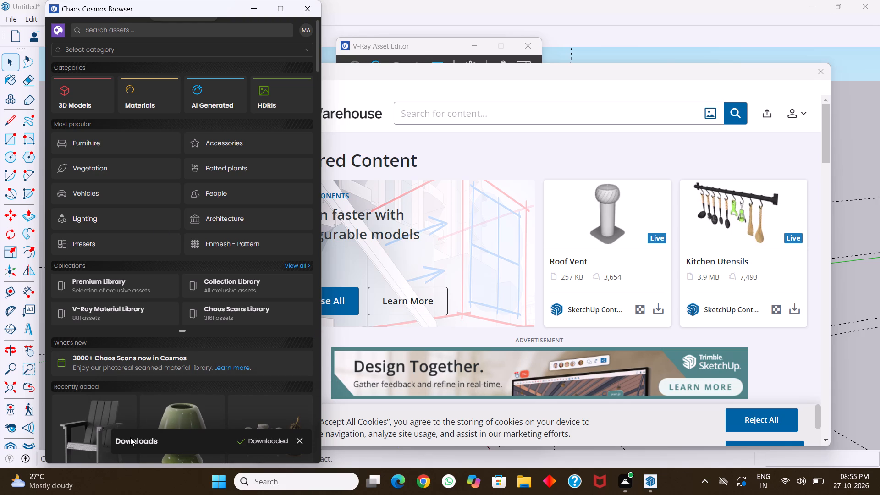
click(133, 442)
Look through the recently added assets again, from the chair down to the tea cups and back to the categories.
scroll(218, 314, down, 4)
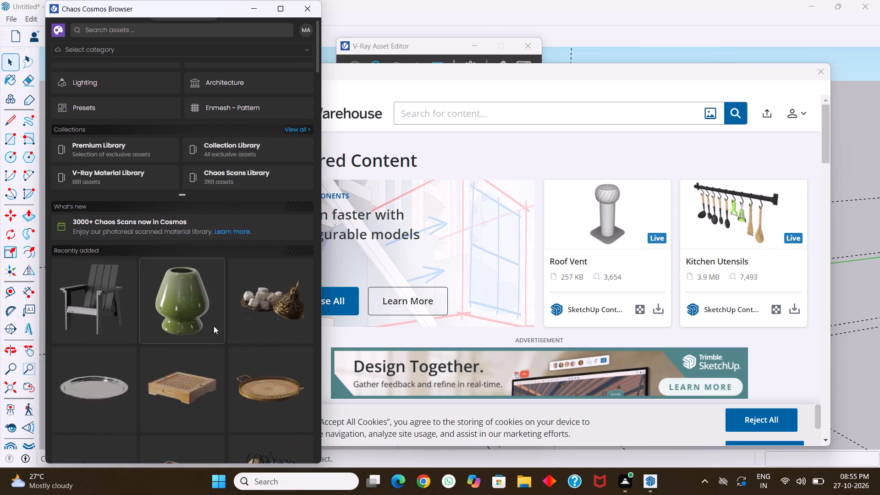
scroll(208, 340, down, 11)
scroll(210, 340, up, 2)
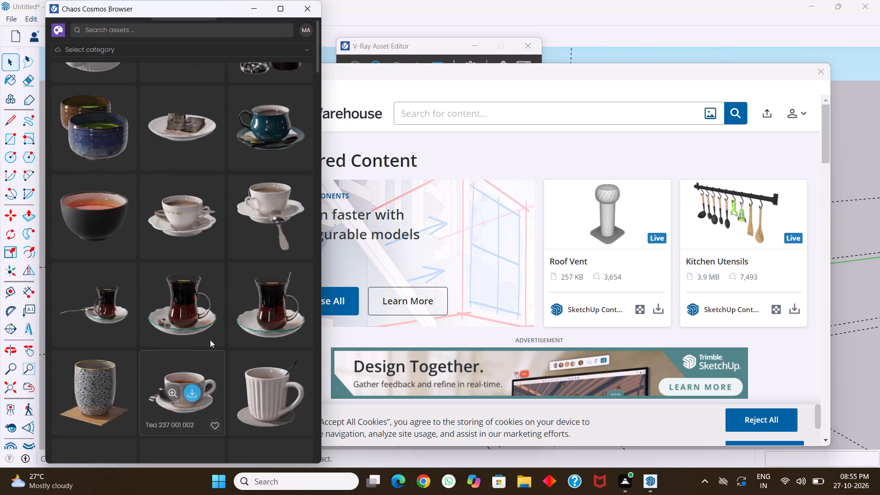
scroll(210, 340, up, 15)
scroll(246, 211, up, 3)
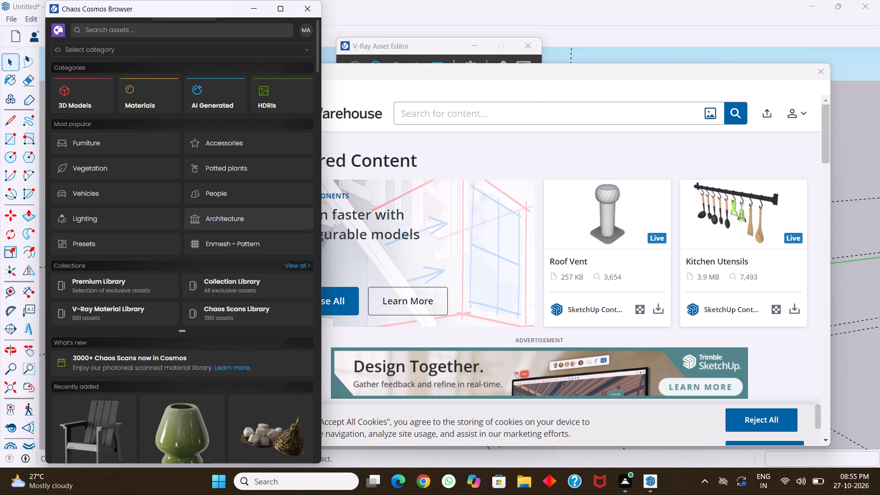
Switch to the 3D Warehouse window and search its models for "towels".
click(539, 82)
click(507, 117)
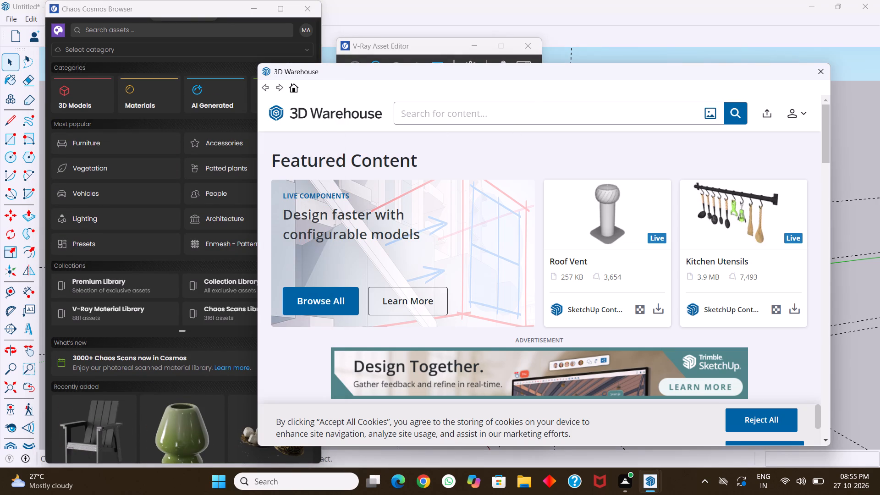
text(to)
text(we)
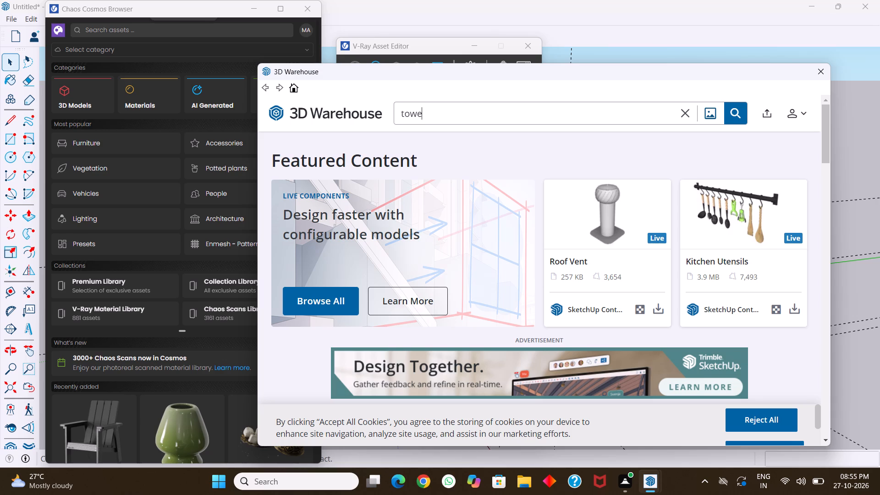
text(ls)
key(Return)
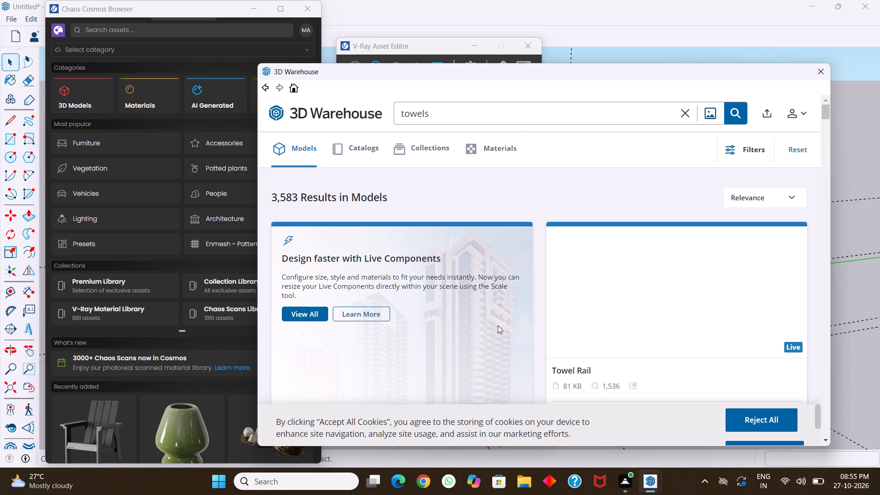
Look through the towel models in the search results, comparing folded stacks, rolled towels and towels hanging on rails or rings.
scroll(515, 291, down, 4)
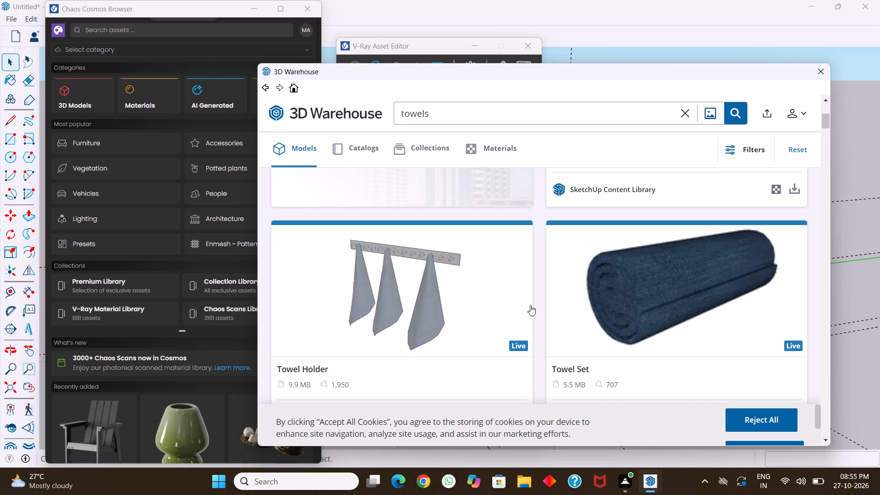
scroll(473, 310, down, 4)
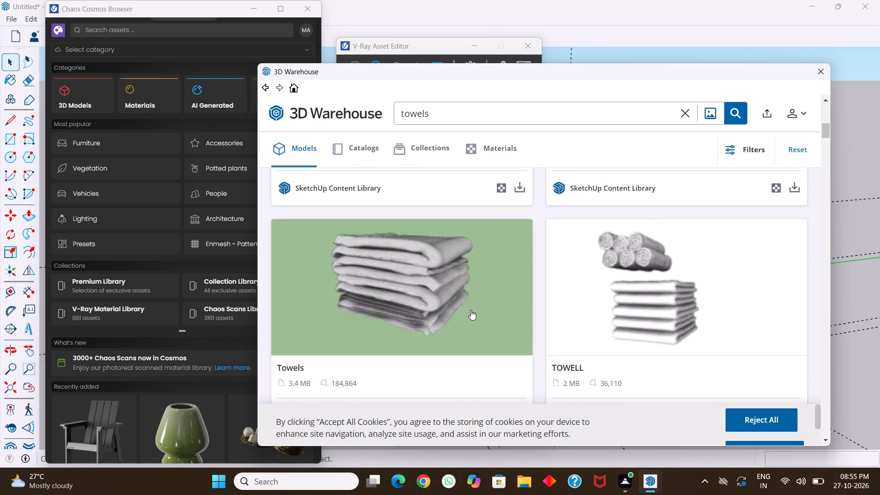
scroll(471, 310, down, 5)
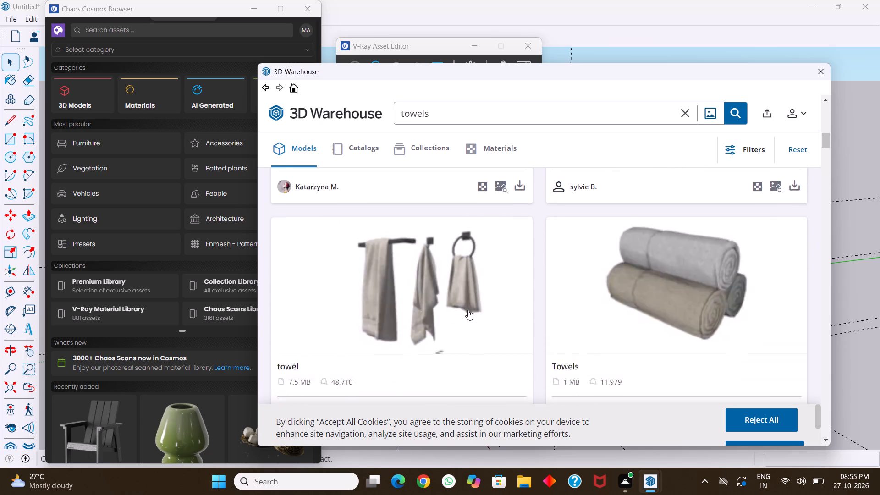
scroll(468, 310, down, 5)
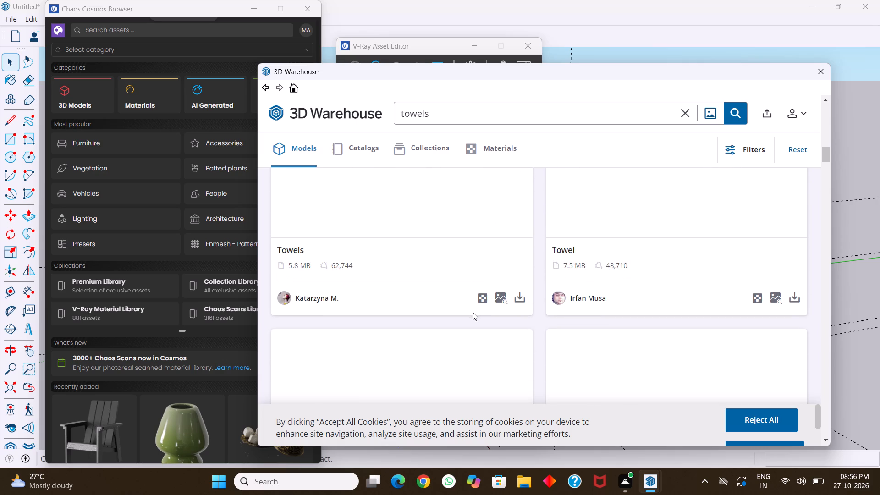
scroll(473, 312, down, 3)
scroll(473, 312, up, 3)
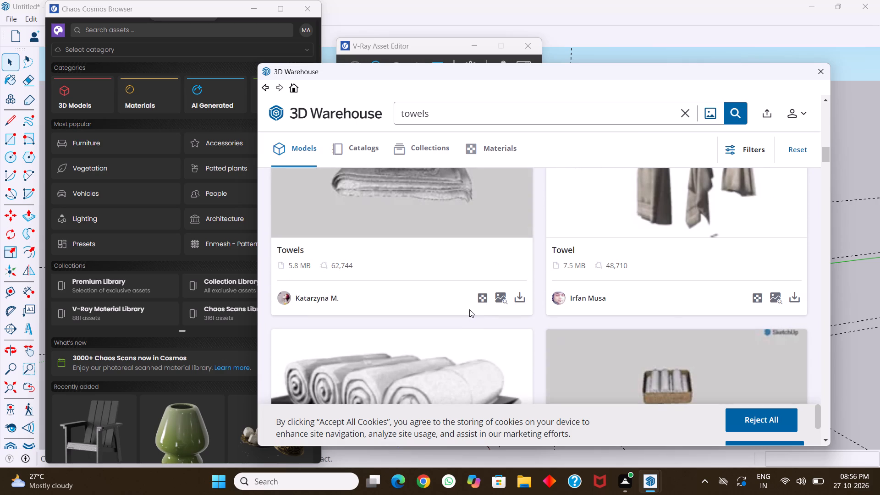
scroll(469, 306, down, 5)
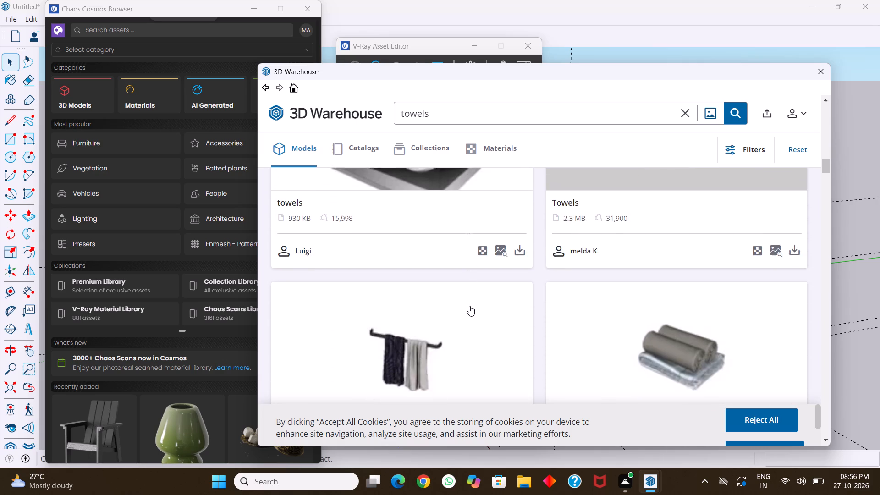
scroll(469, 306, down, 6)
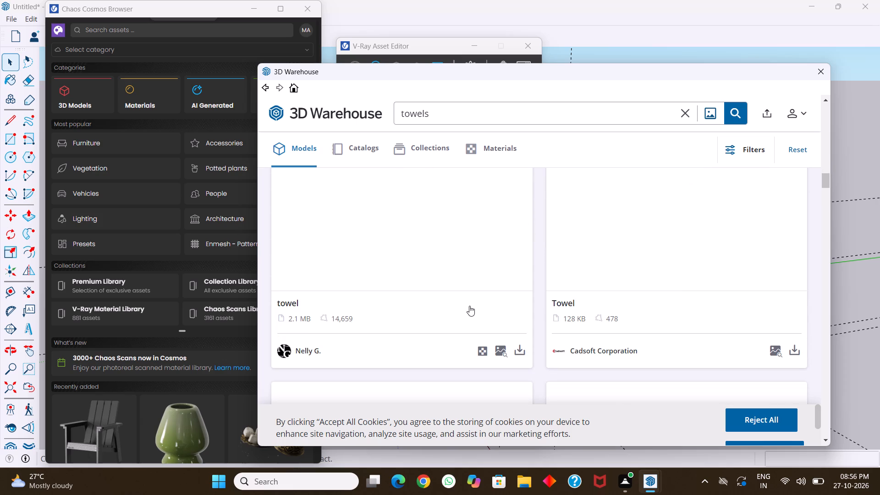
scroll(469, 306, down, 5)
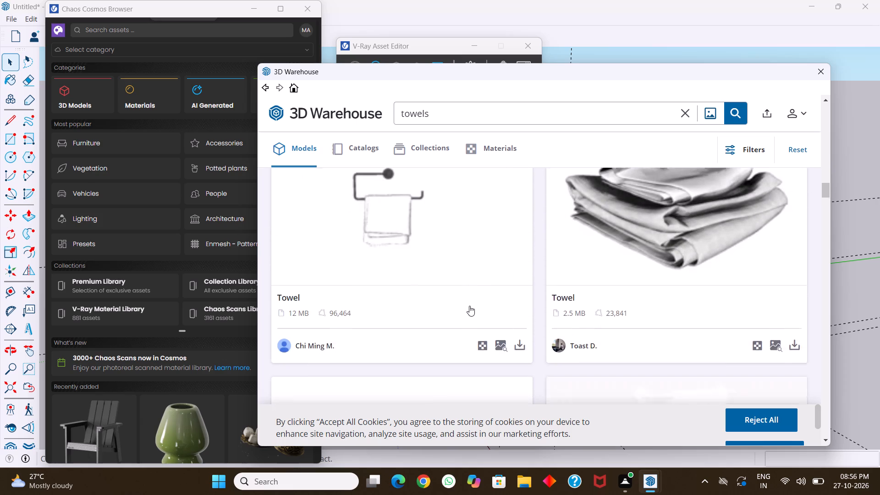
scroll(469, 306, down, 7)
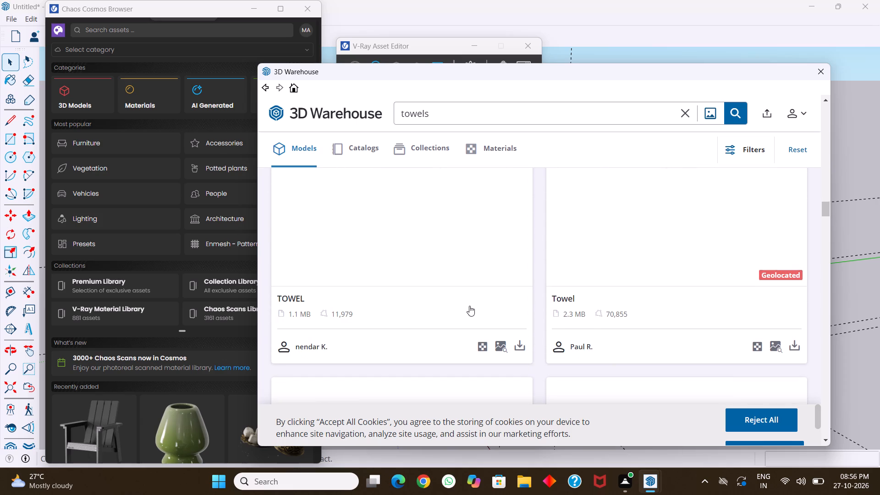
scroll(473, 307, down, 3)
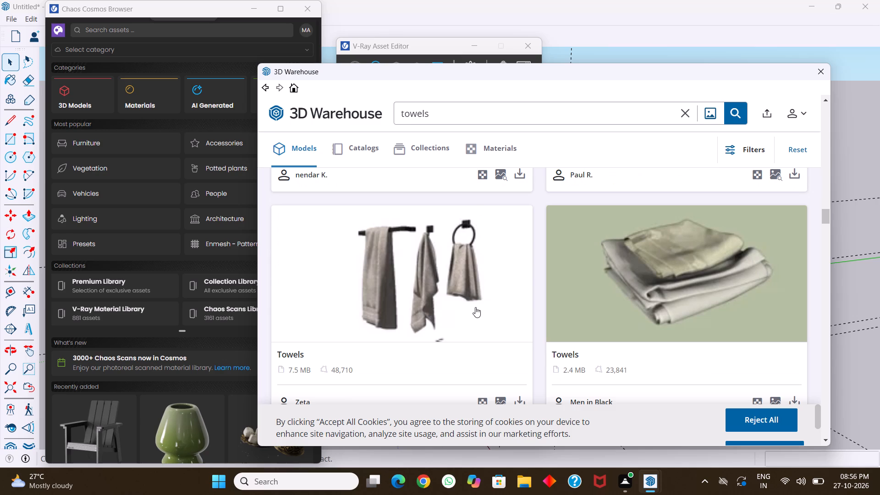
scroll(475, 307, down, 6)
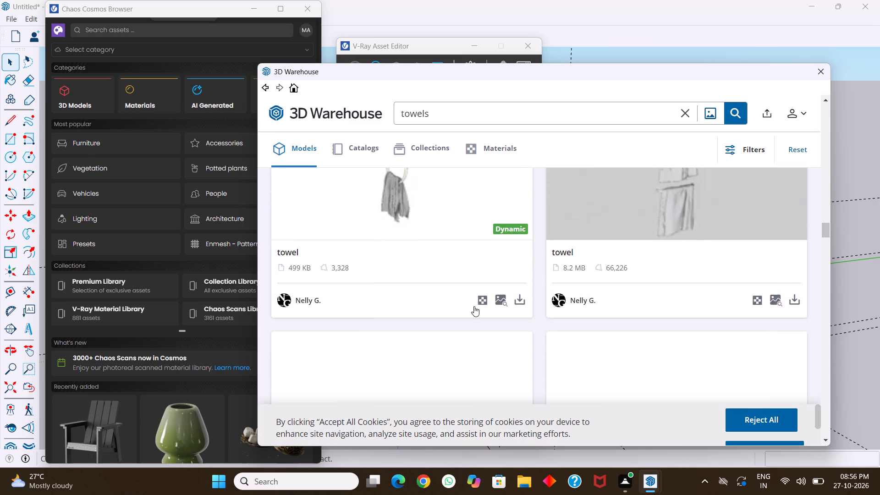
scroll(474, 306, down, 6)
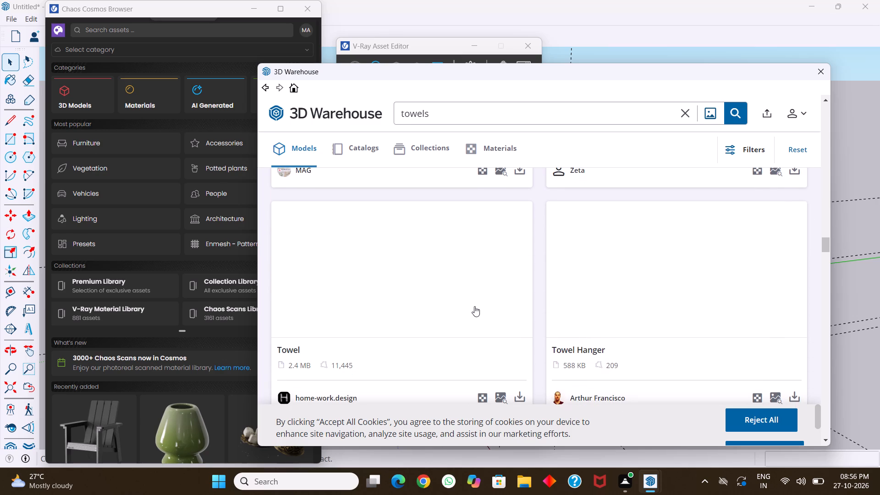
scroll(475, 306, down, 4)
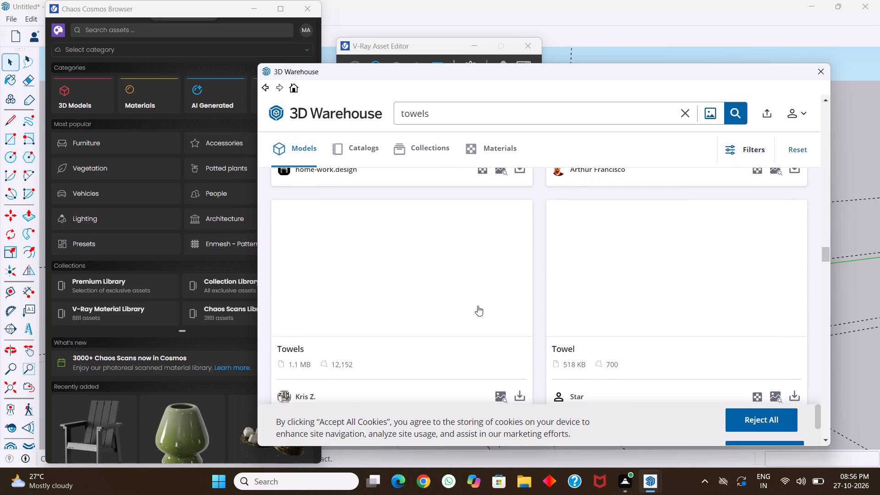
scroll(478, 306, down, 2)
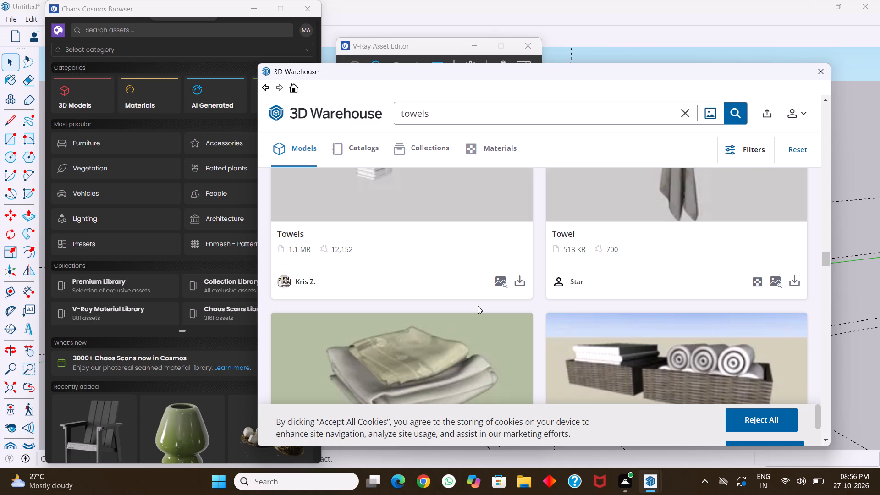
Continue examining the towel models through to the end of the loaded results, comparing folded, rolled, basket, rack and hanging towels.
scroll(494, 309, down, 4)
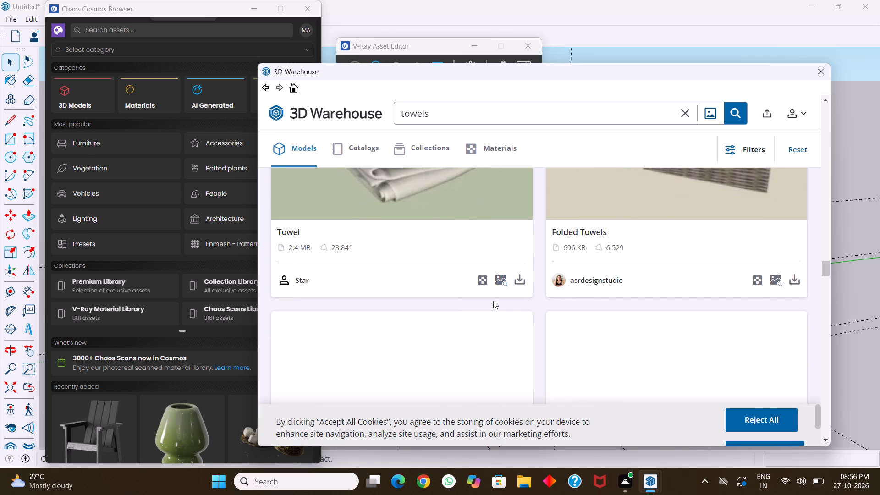
scroll(493, 301, down, 2)
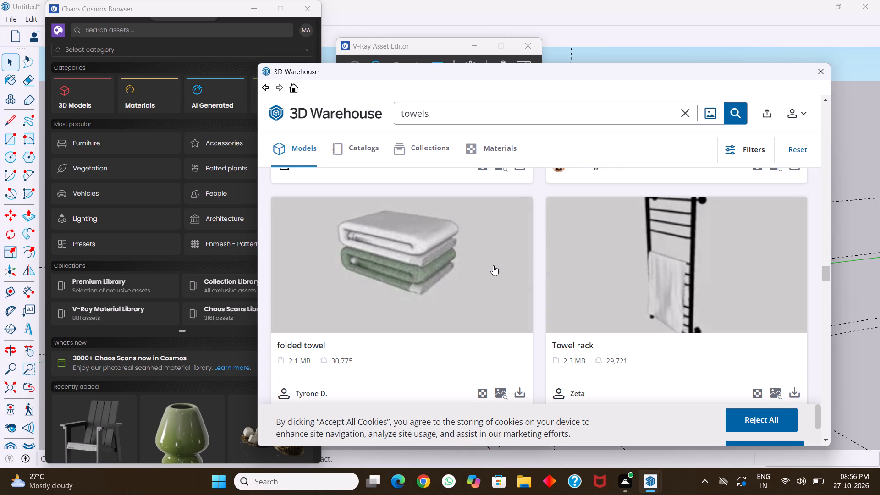
scroll(468, 279, down, 3)
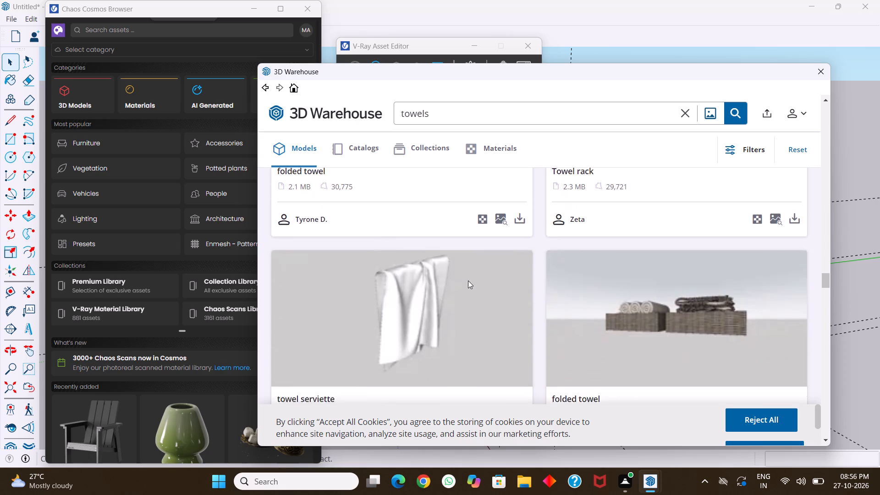
scroll(468, 280, down, 2)
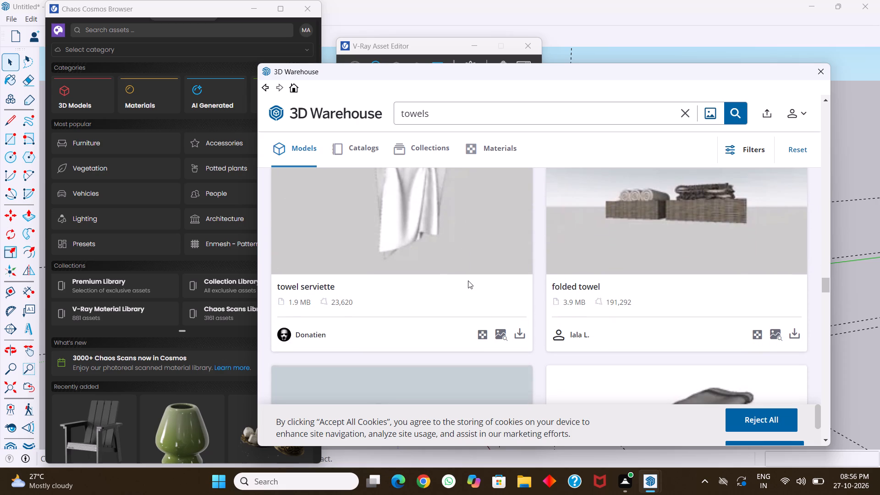
scroll(468, 280, down, 7)
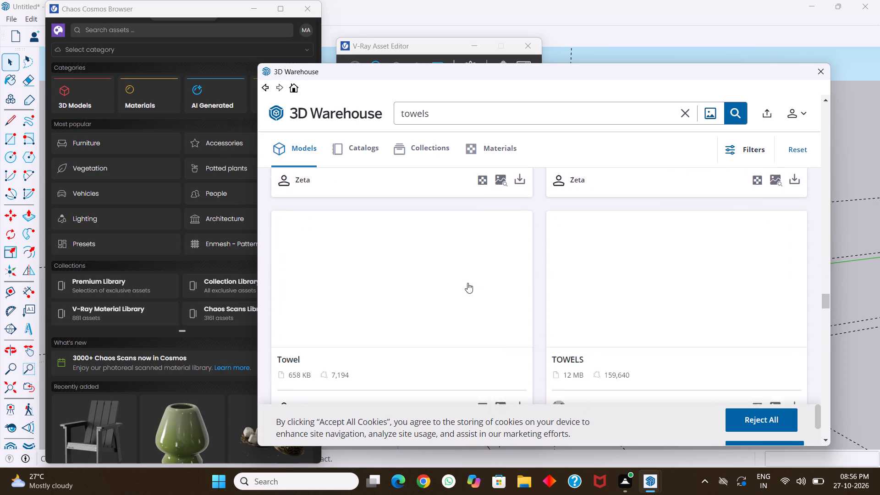
scroll(467, 283, down, 5)
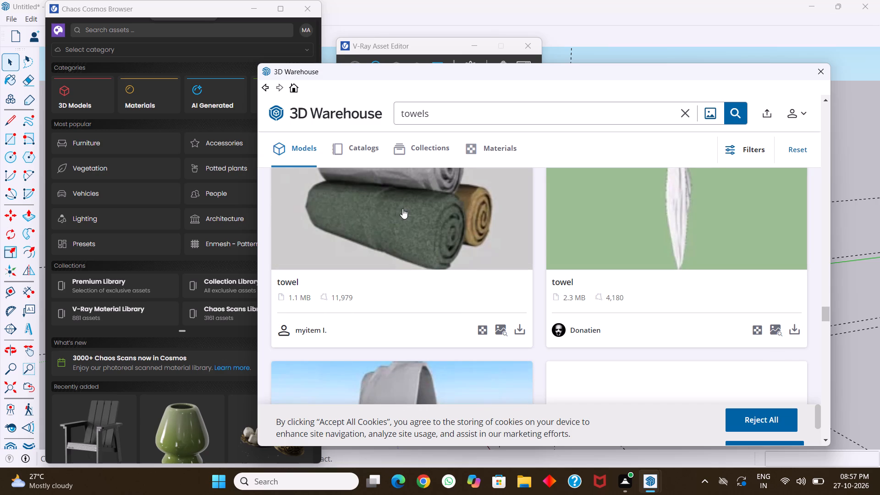
scroll(544, 231, down, 5)
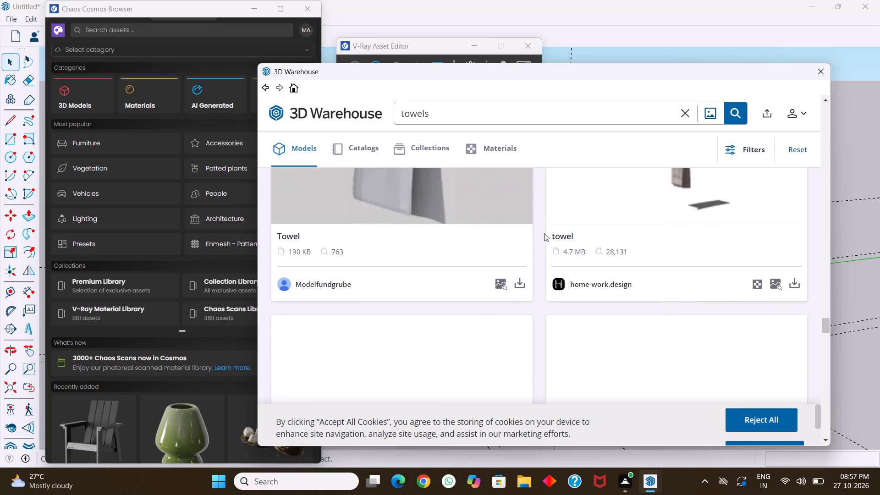
scroll(572, 247, down, 3)
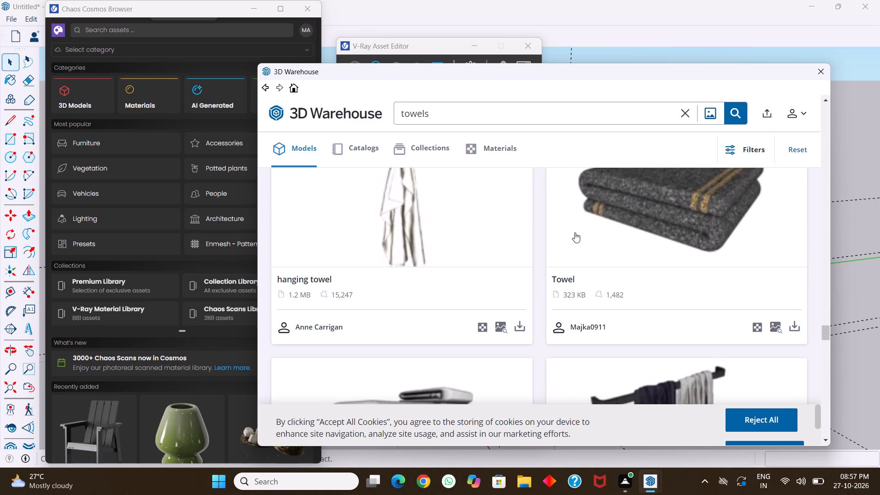
scroll(599, 250, down, 2)
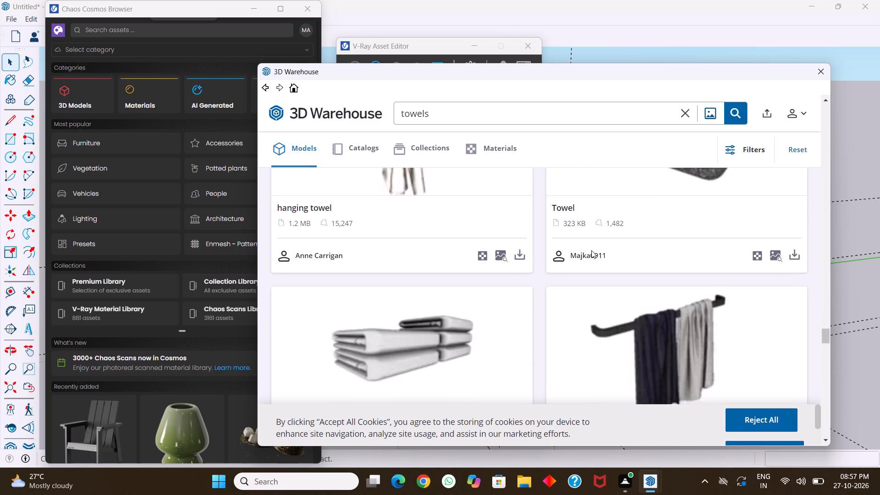
scroll(591, 250, down, 7)
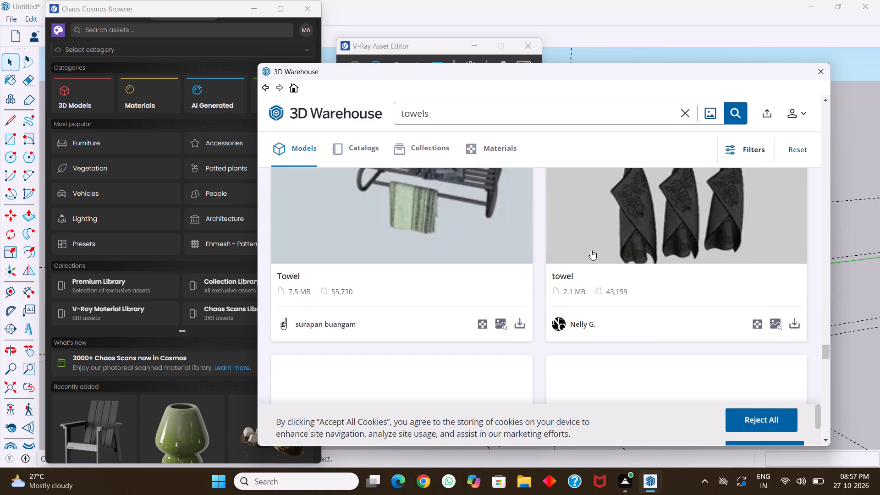
scroll(591, 250, up, 2)
scroll(591, 250, down, 6)
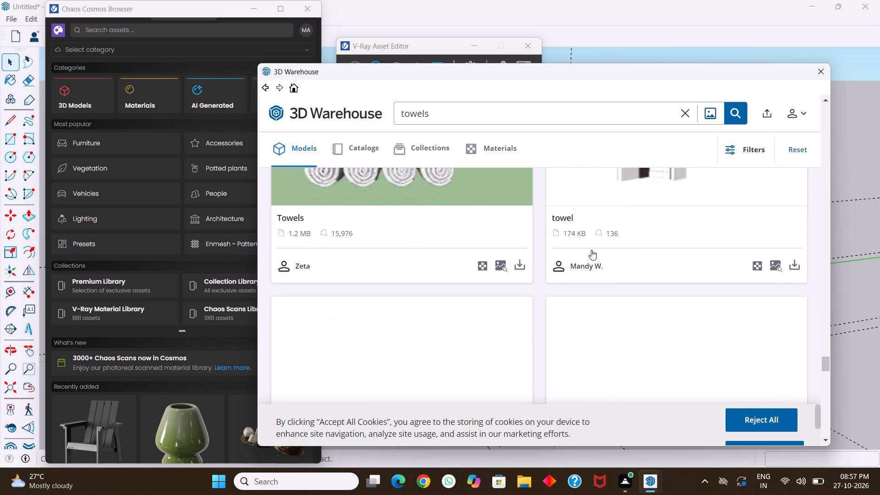
scroll(591, 250, down, 9)
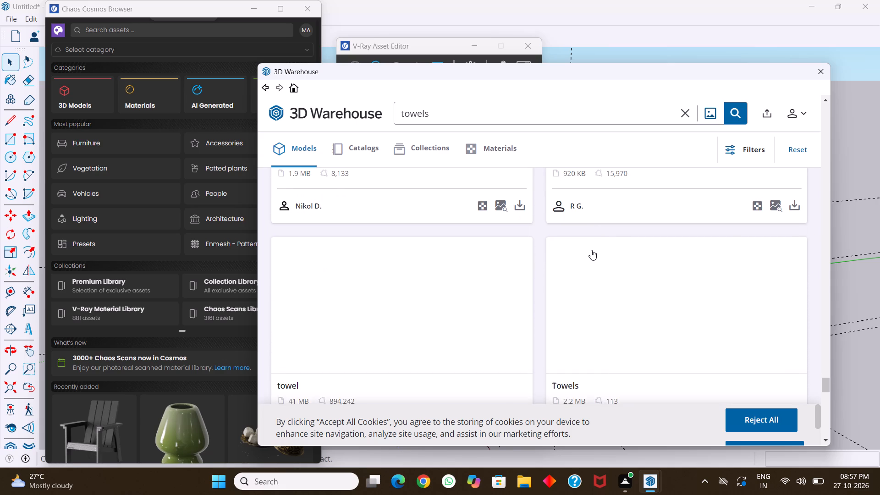
scroll(591, 250, up, 3)
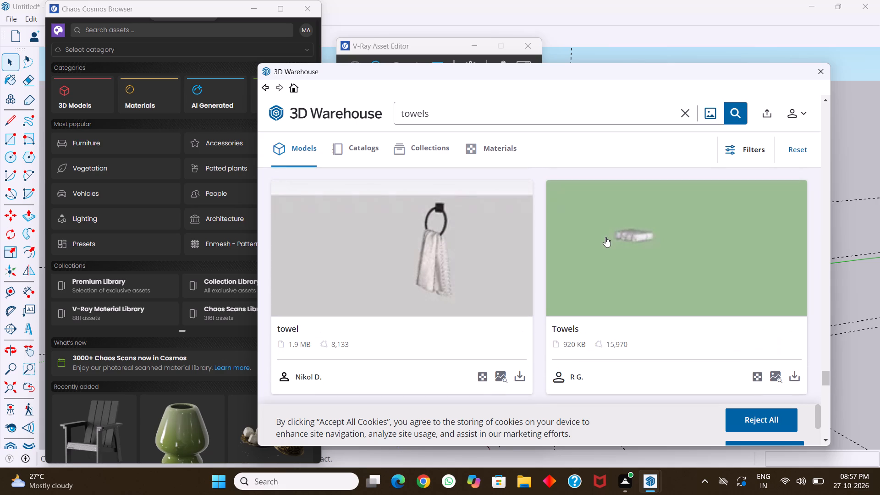
scroll(605, 237, down, 2)
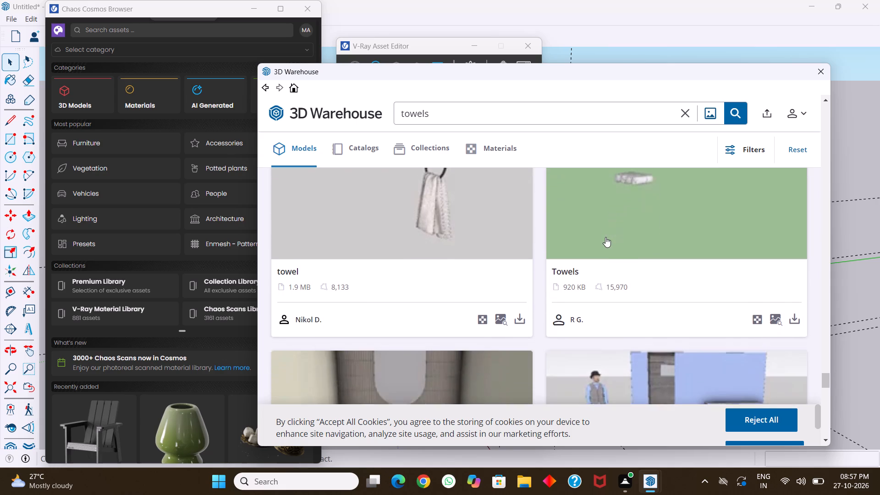
scroll(605, 237, down, 2)
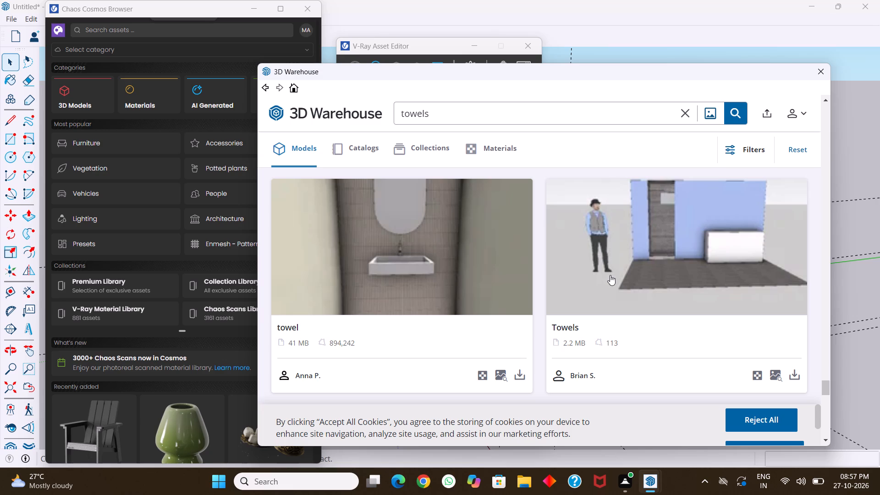
scroll(613, 270, down, 5)
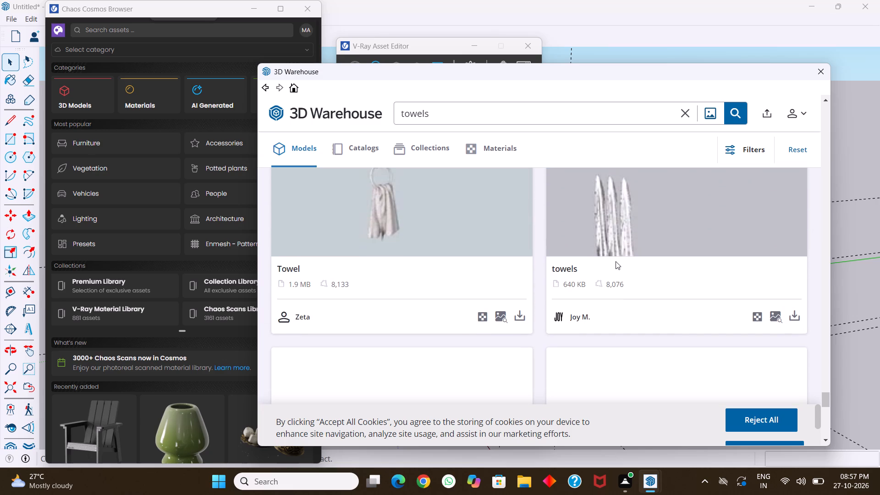
scroll(615, 261, down, 4)
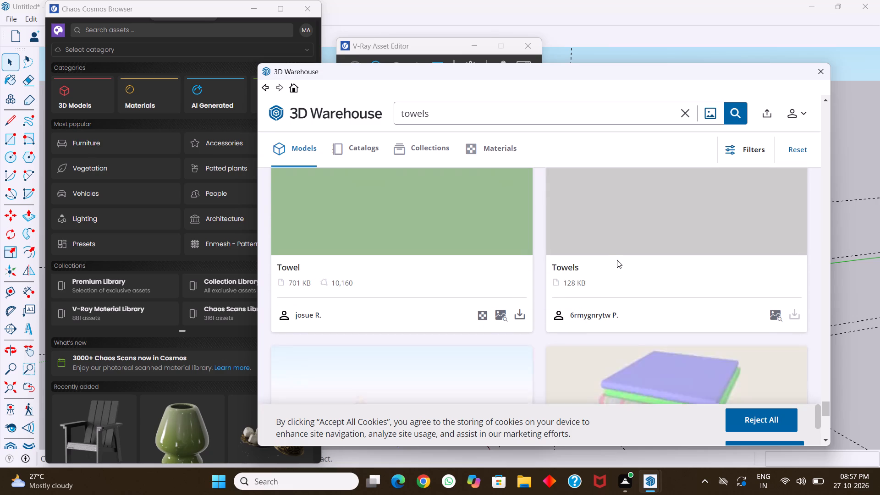
scroll(621, 259, down, 6)
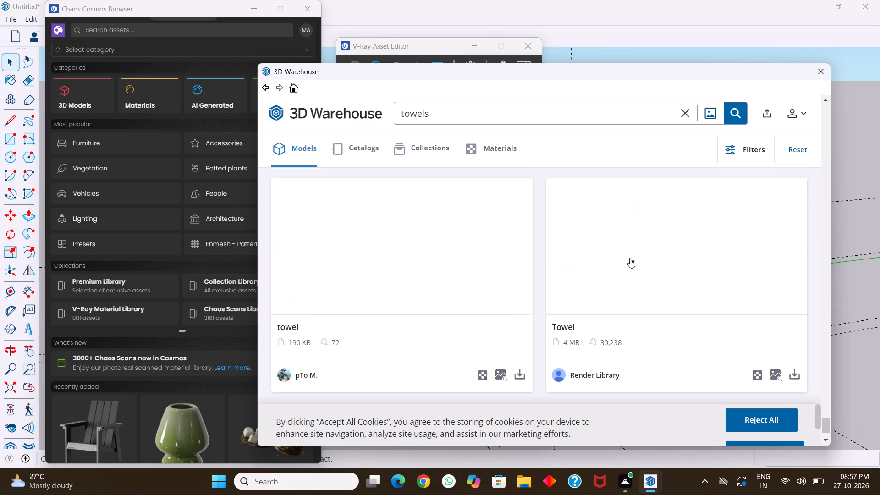
scroll(630, 258, down, 2)
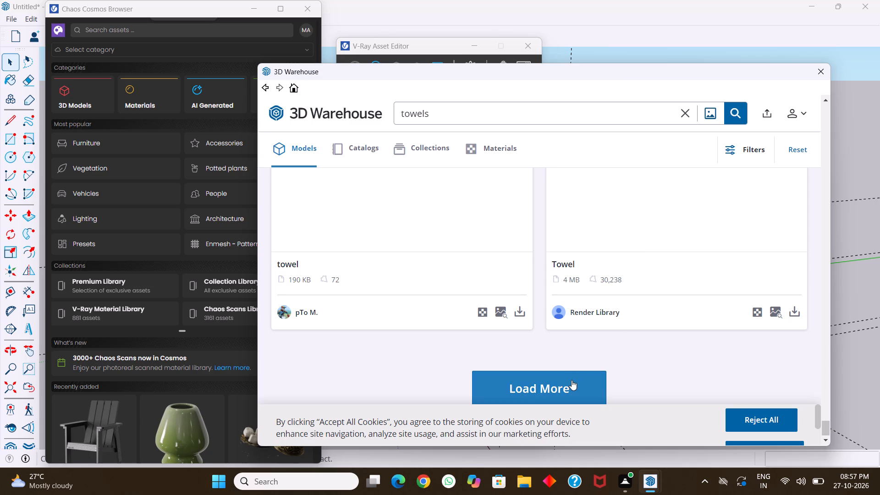
Load more towel search results and look through the newly added models of hanging, folded and rolled towels.
click(572, 380)
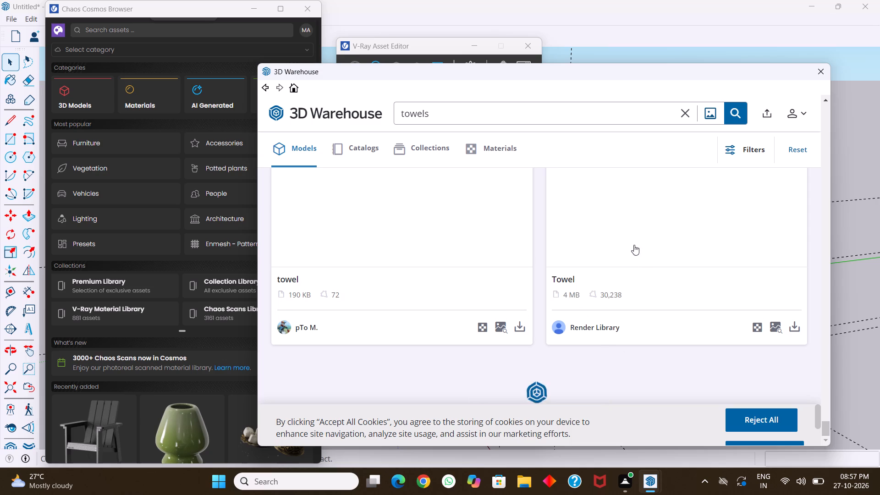
scroll(631, 232, down, 4)
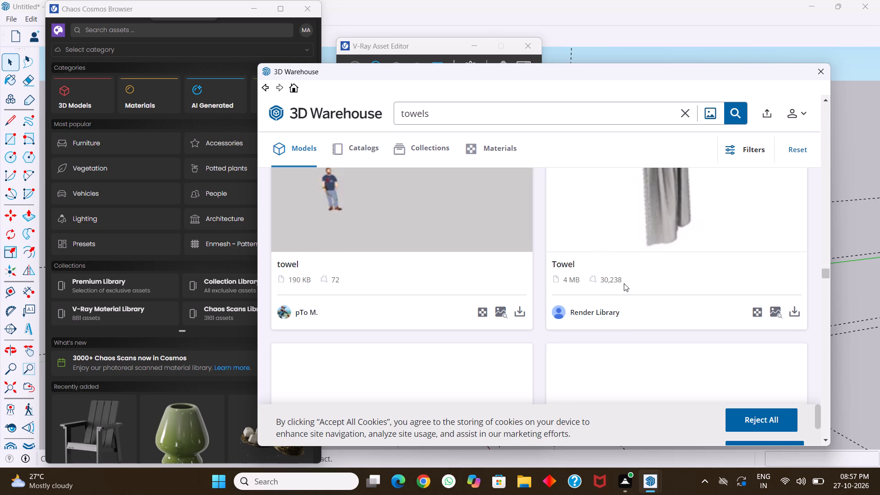
scroll(624, 284, down, 6)
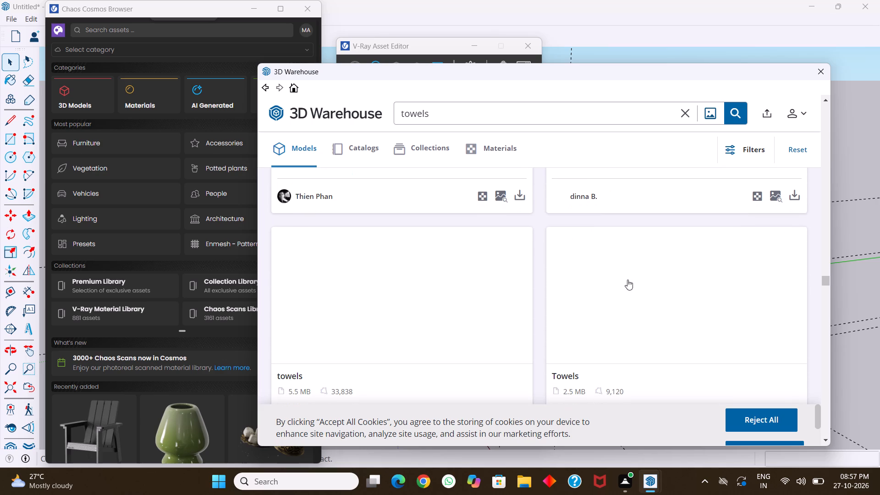
scroll(638, 261, up, 3)
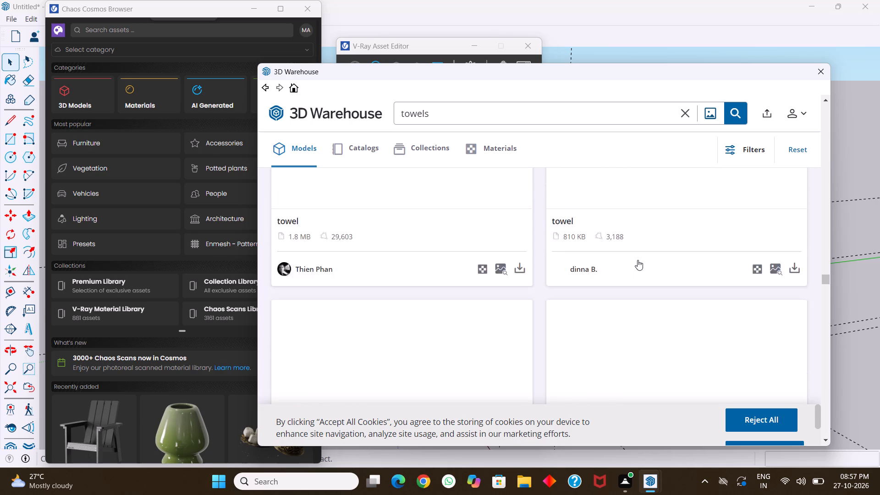
scroll(638, 260, up, 4)
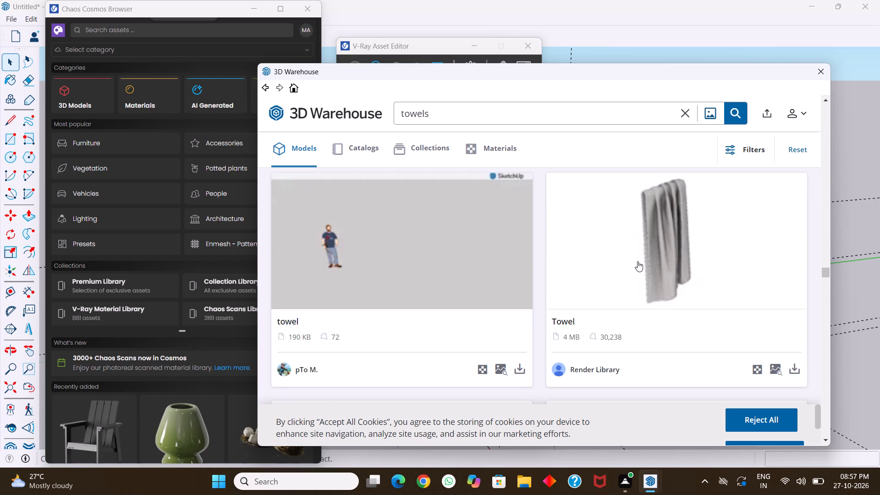
scroll(638, 261, down, 4)
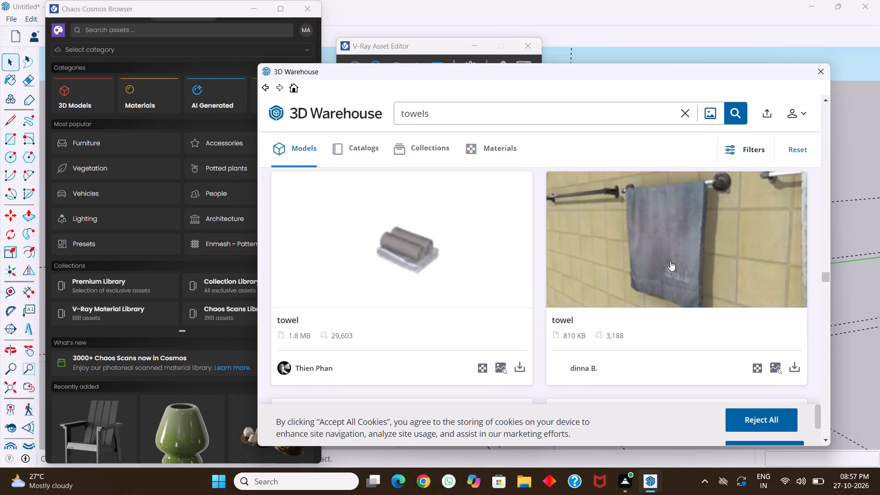
scroll(670, 264, down, 5)
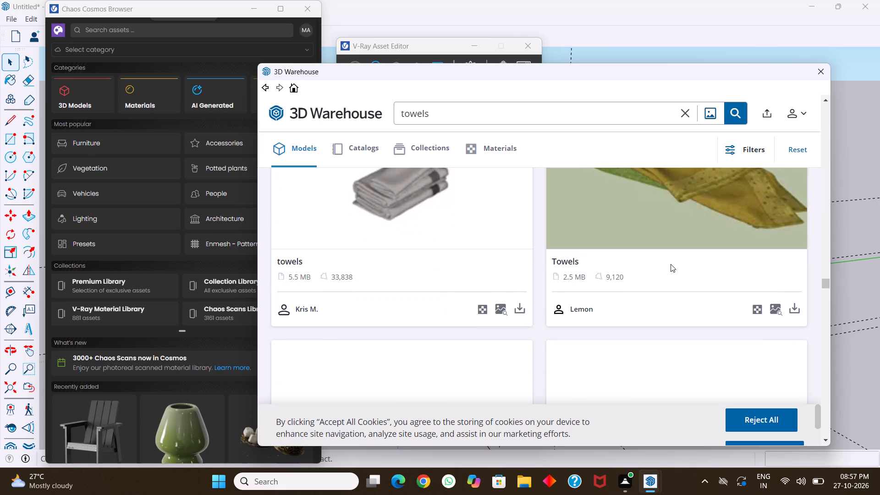
scroll(671, 264, up, 1)
scroll(671, 264, down, 7)
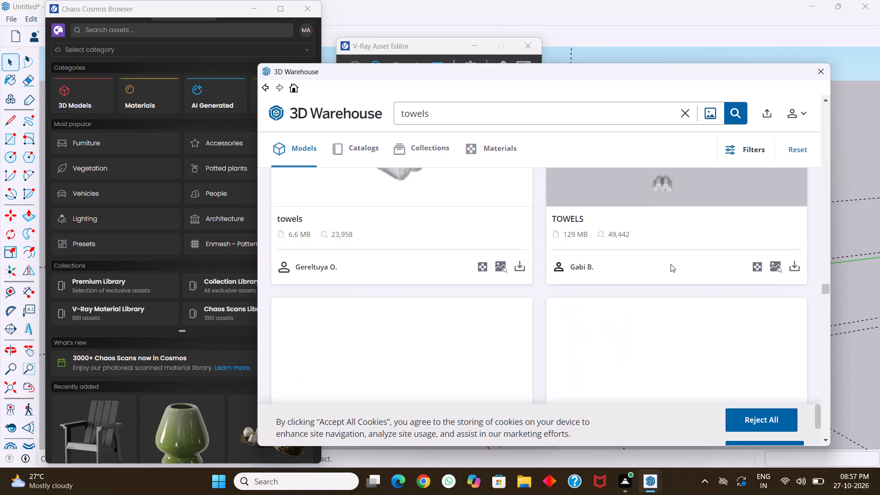
scroll(671, 264, down, 7)
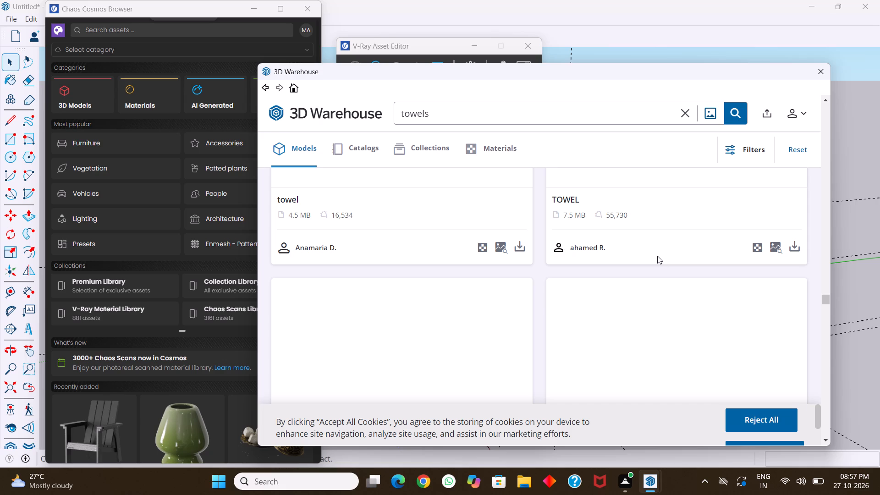
scroll(628, 242, down, 4)
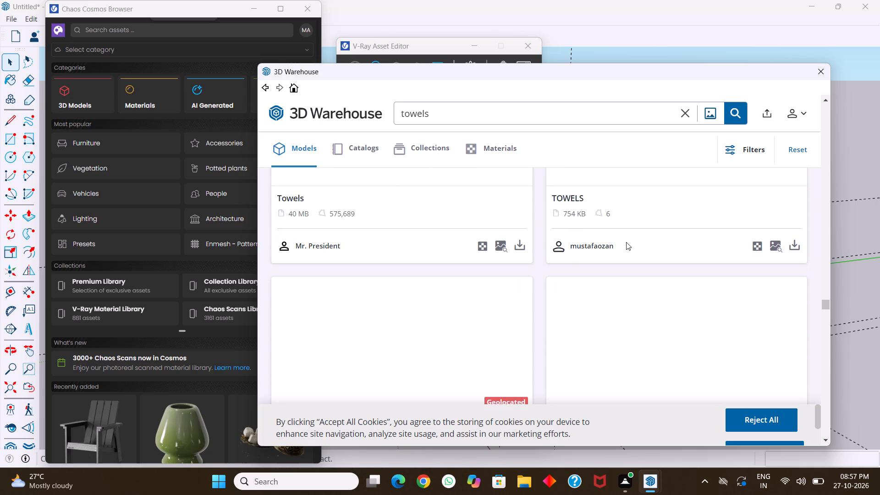
Compare the further towel models, including robe and towel sets, folded stacks, hook-hung towels, coloured rail towels and the towel rack.
scroll(630, 242, up, 2)
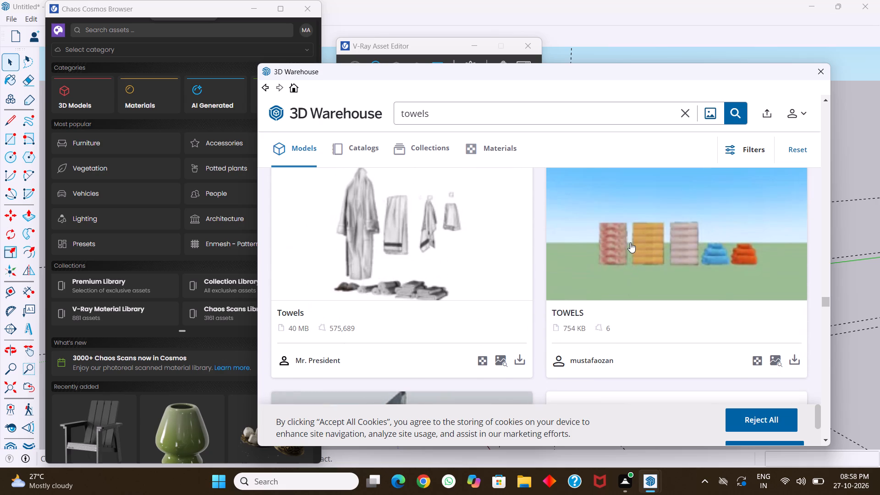
scroll(630, 242, down, 7)
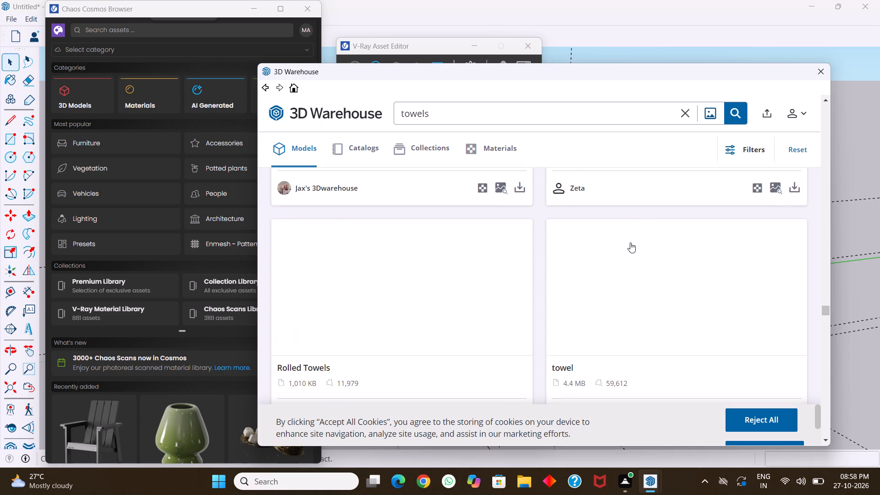
scroll(630, 242, down, 3)
scroll(630, 242, up, 6)
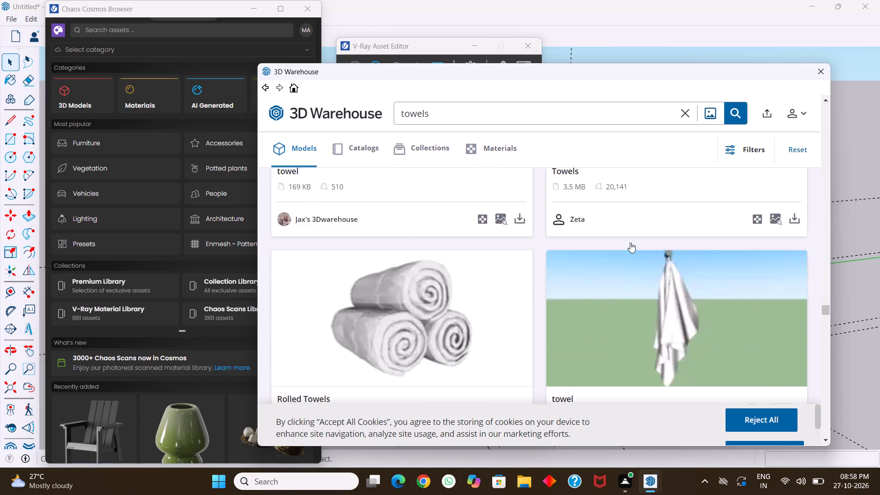
scroll(630, 242, up, 5)
scroll(630, 242, down, 3)
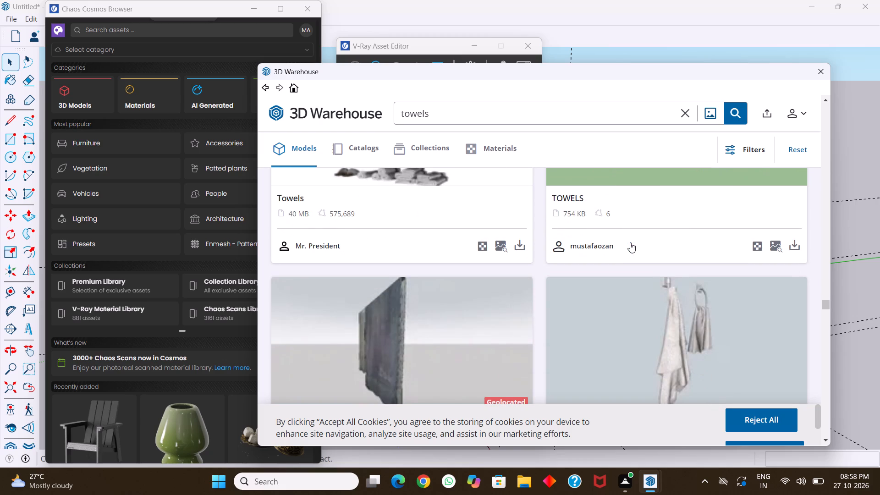
scroll(630, 242, down, 9)
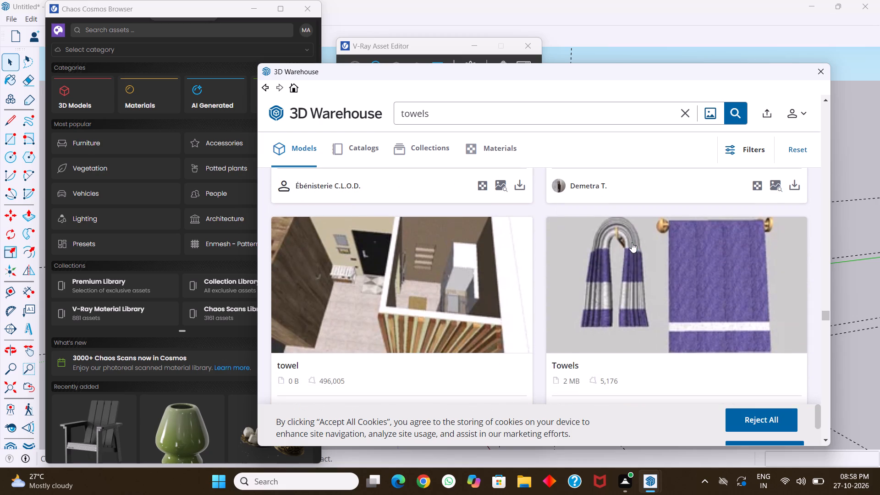
scroll(632, 242, down, 5)
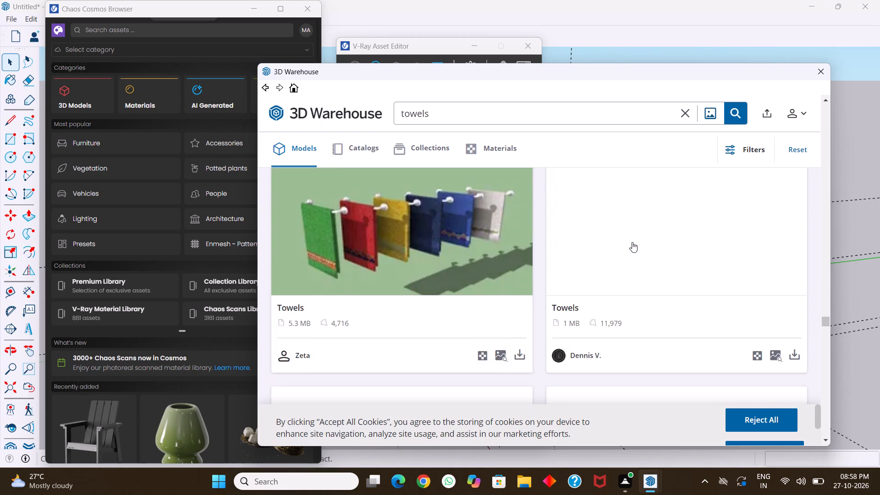
scroll(632, 242, up, 4)
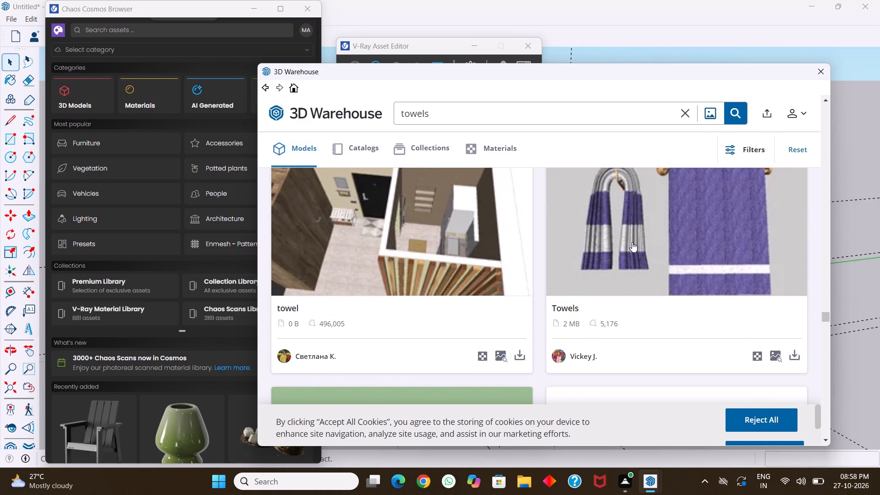
scroll(639, 243, down, 5)
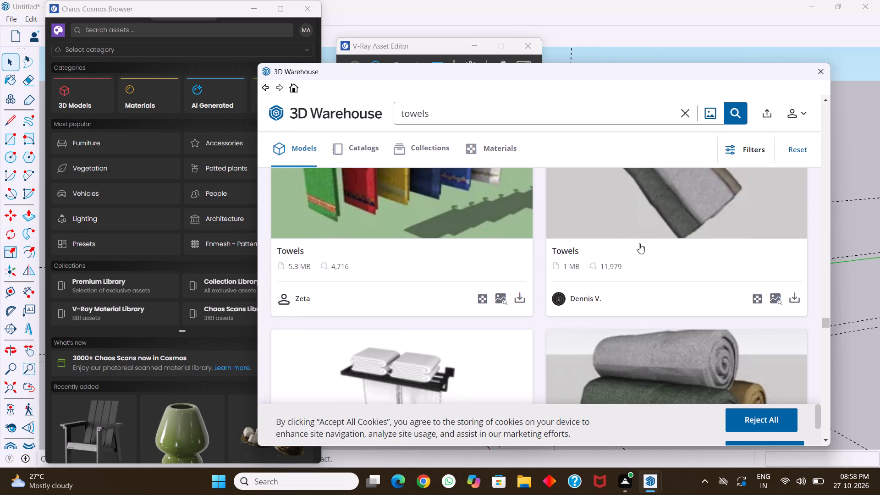
scroll(639, 243, down, 6)
scroll(639, 243, up, 3)
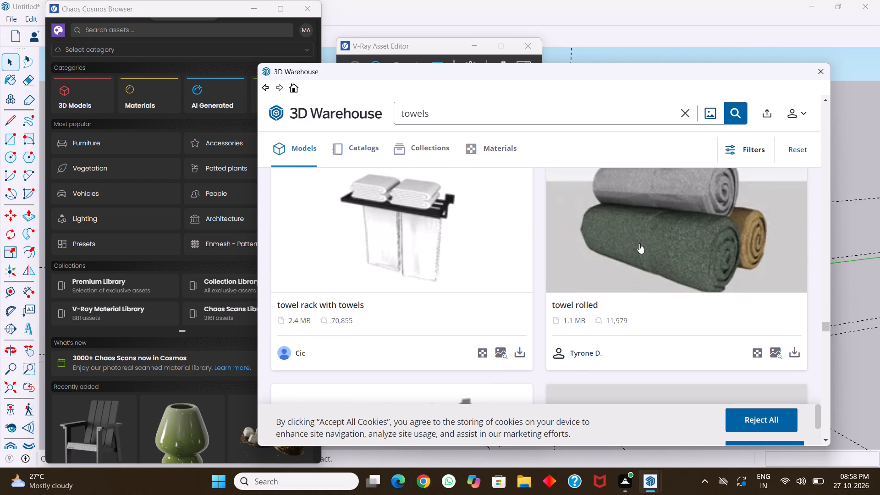
Continue examining the towel results down to the bath towel, towel holder and hanging towel models.
scroll(637, 242, down, 9)
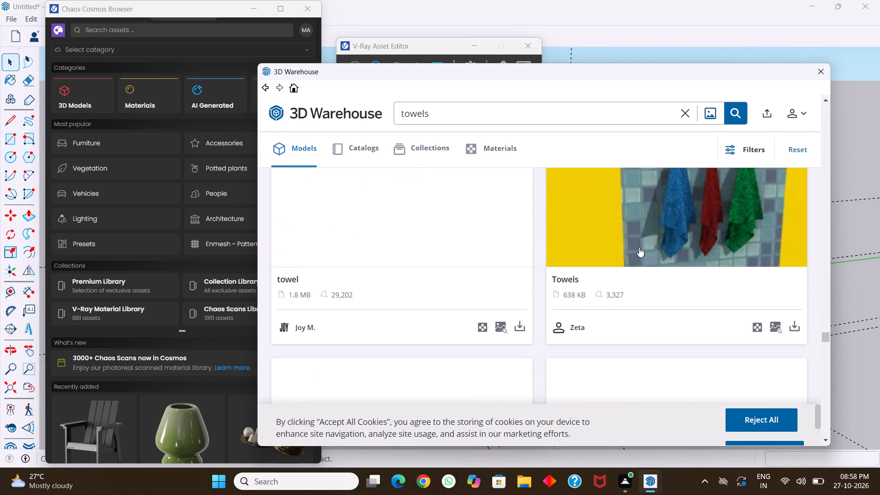
scroll(639, 247, down, 7)
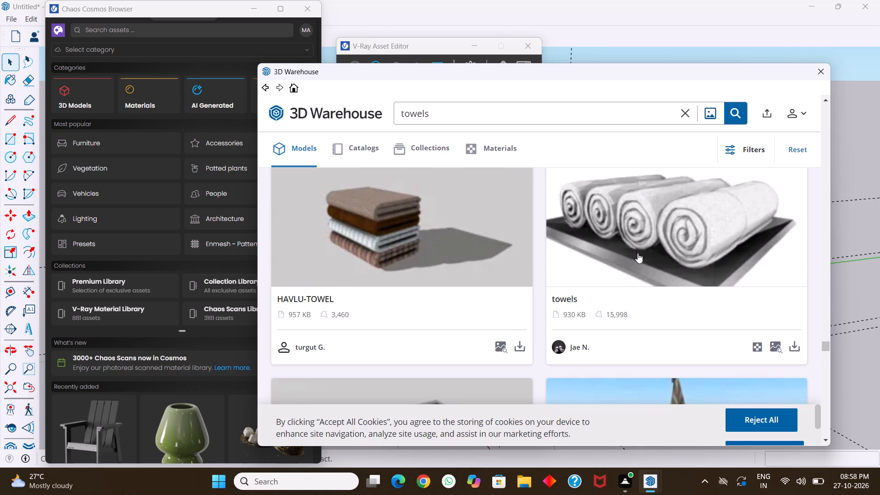
scroll(615, 224, down, 12)
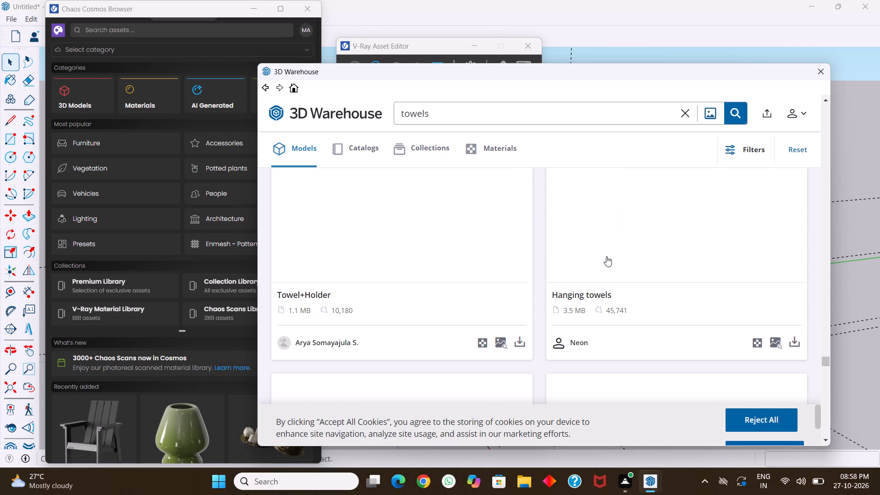
Go back through the towel results towards the earlier models, re-comparing rolled, folded, rack and ring-hung towels.
scroll(586, 250, up, 6)
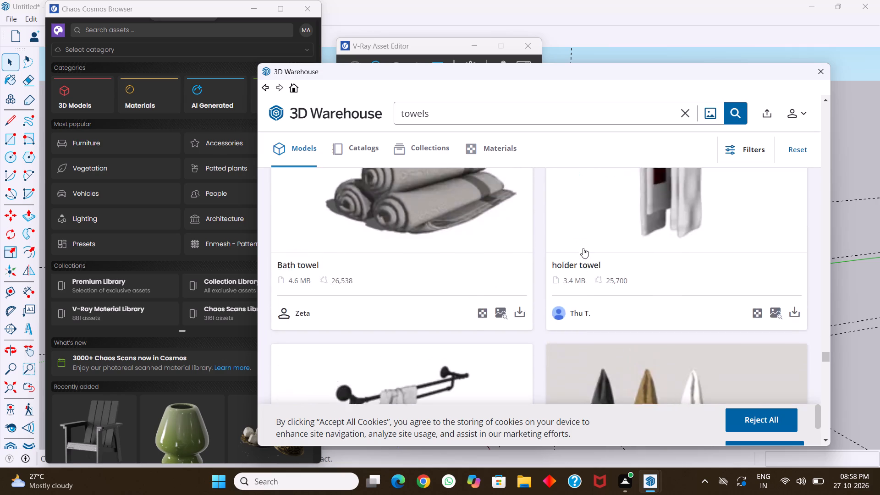
scroll(583, 248, up, 19)
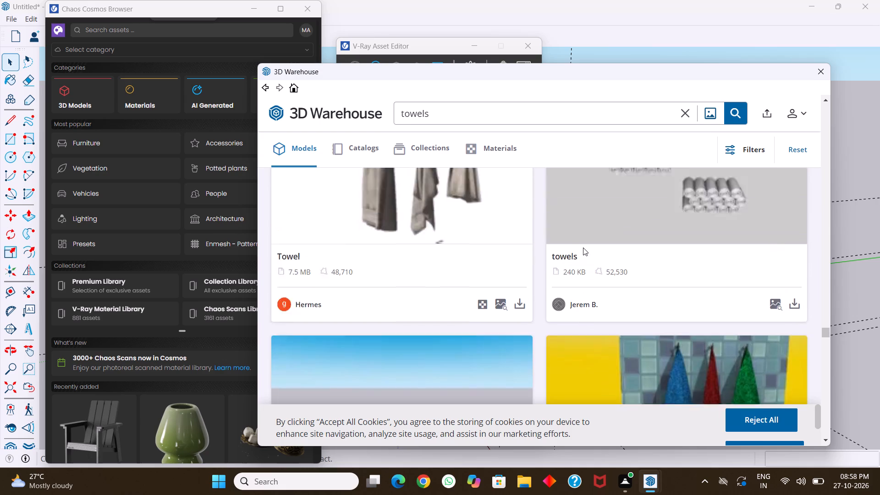
scroll(605, 230, up, 4)
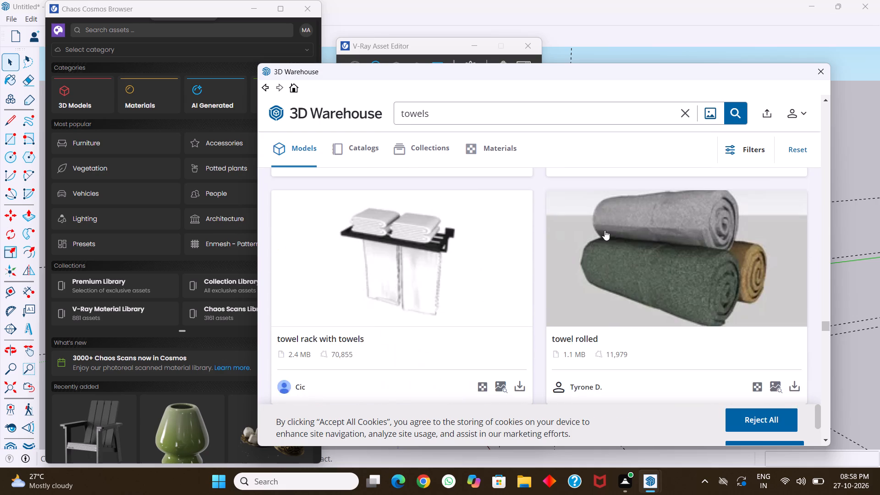
scroll(604, 230, up, 15)
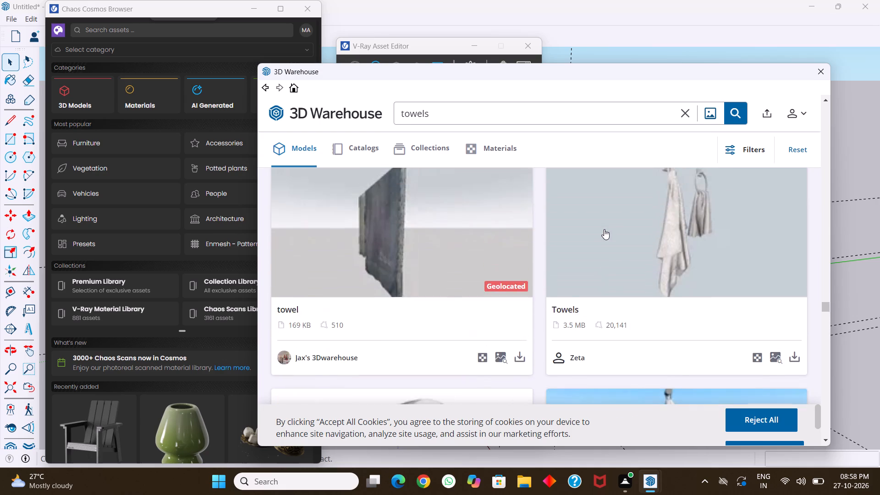
scroll(604, 229, up, 11)
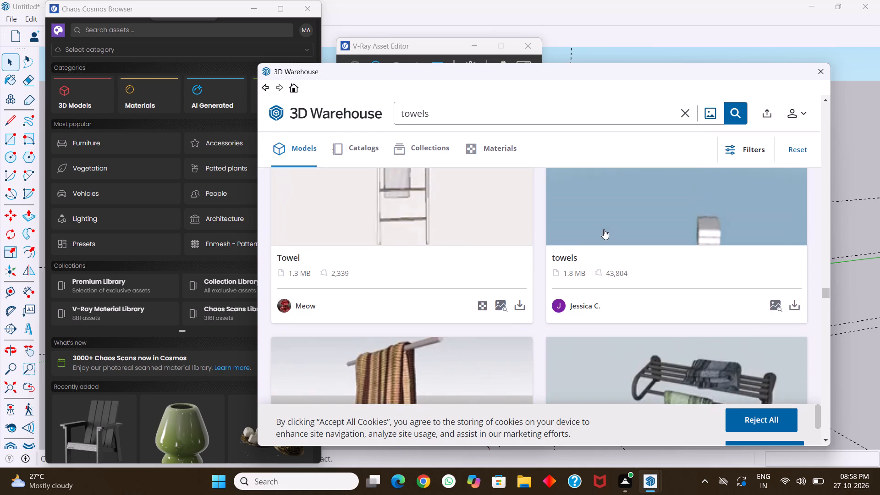
scroll(604, 229, up, 9)
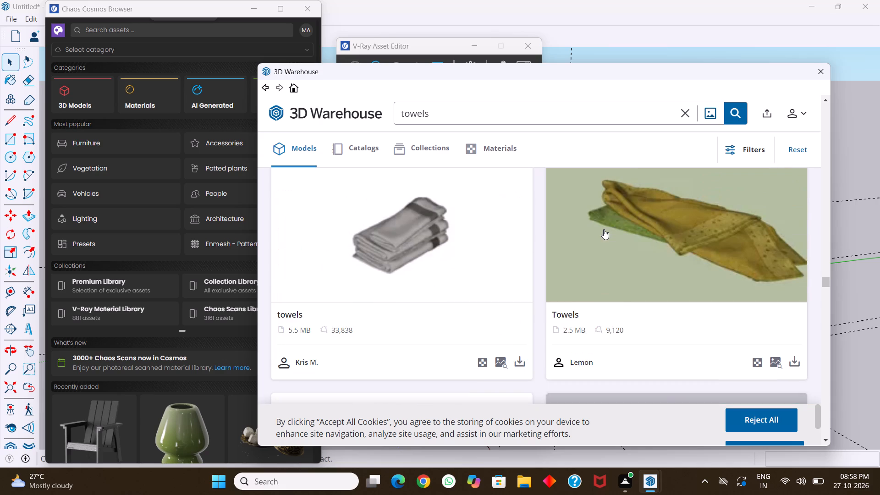
scroll(621, 258, up, 8)
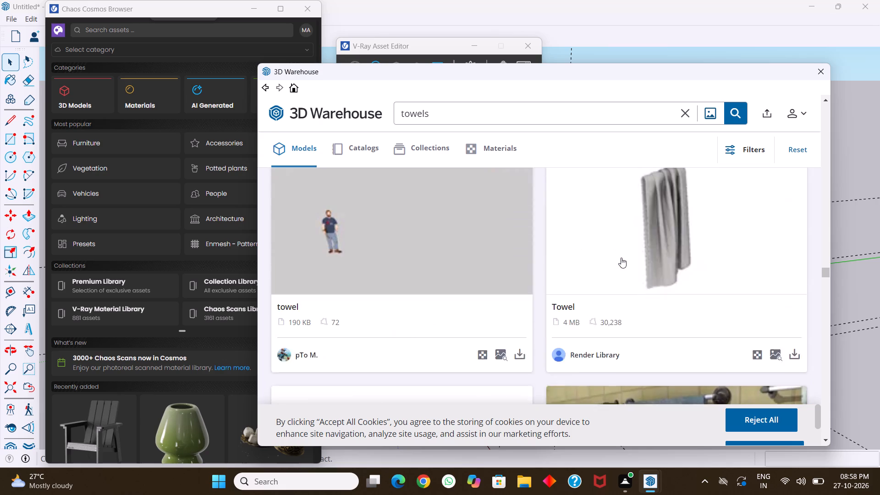
scroll(621, 258, up, 12)
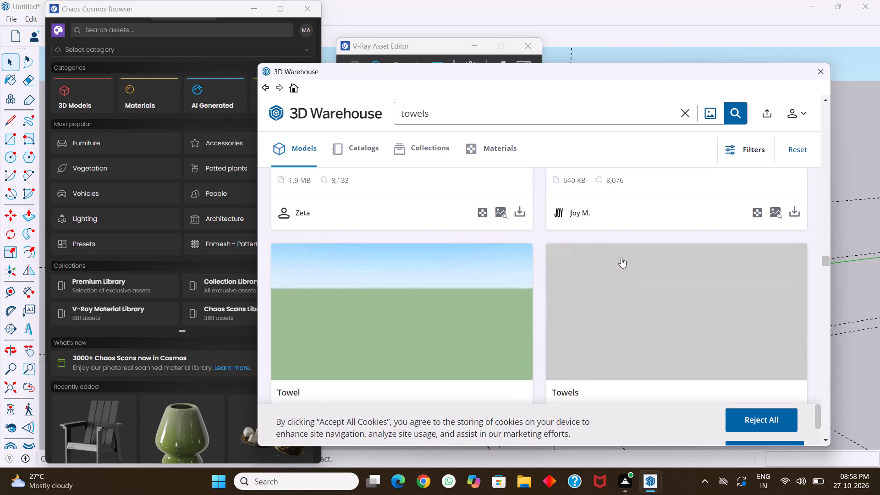
scroll(621, 258, up, 5)
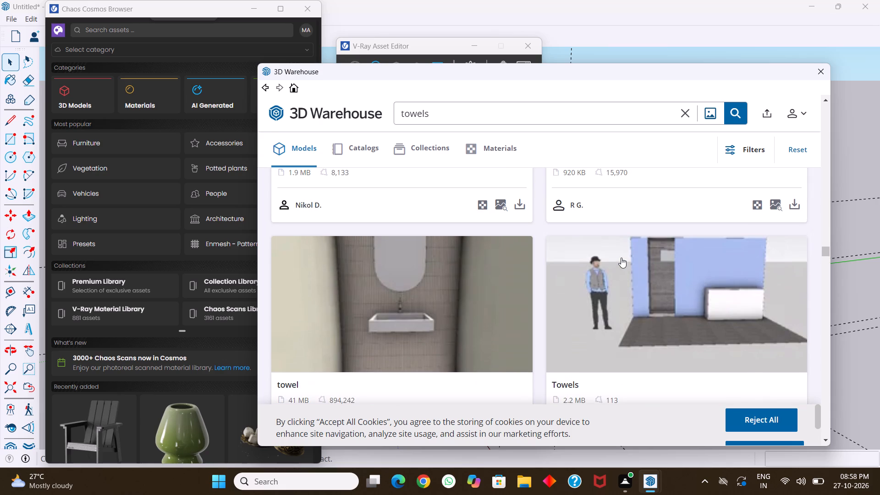
scroll(603, 278, up, 4)
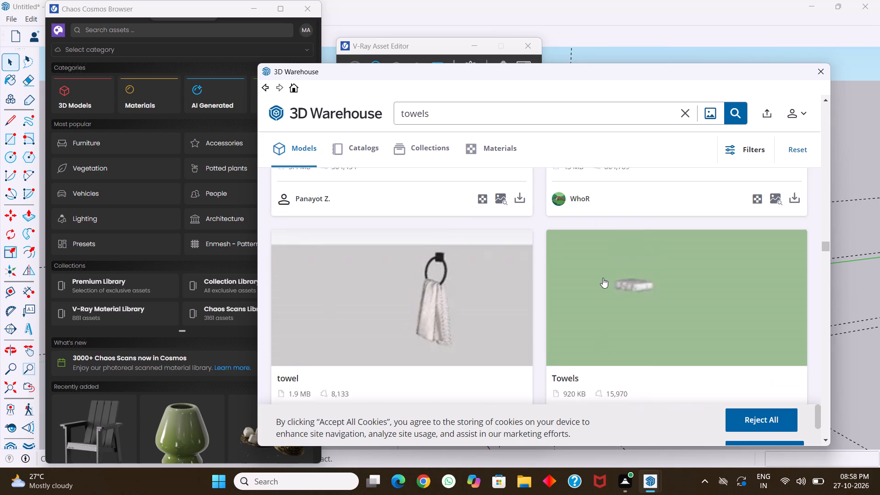
Download the 43 MB "Towels" model of white rolled and folded towels directly into the SketchUp model.
scroll(603, 278, up, 5)
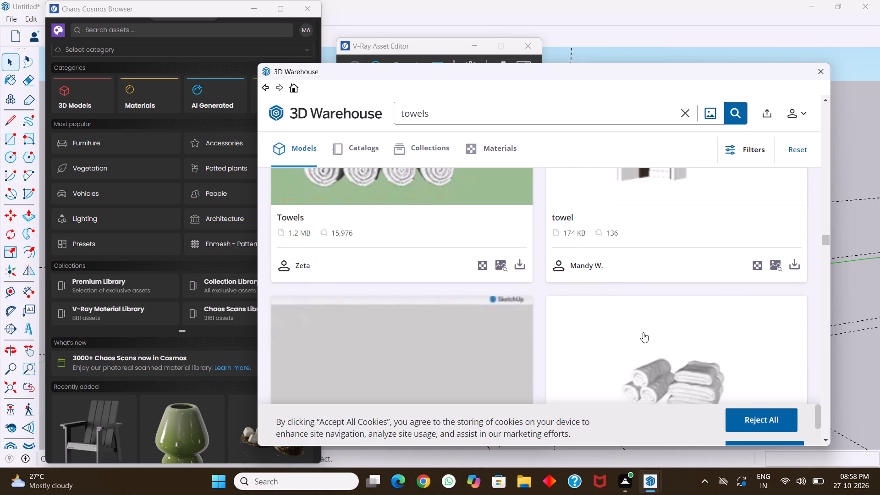
scroll(643, 332, down, 3)
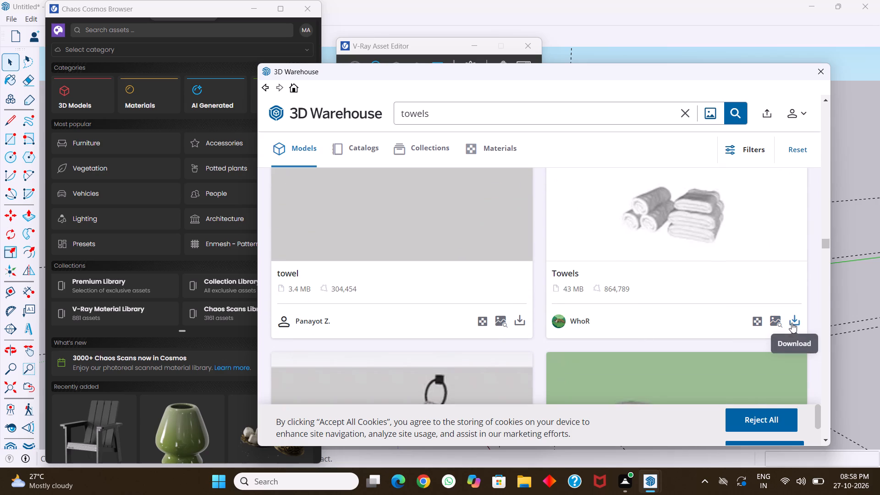
click(796, 322)
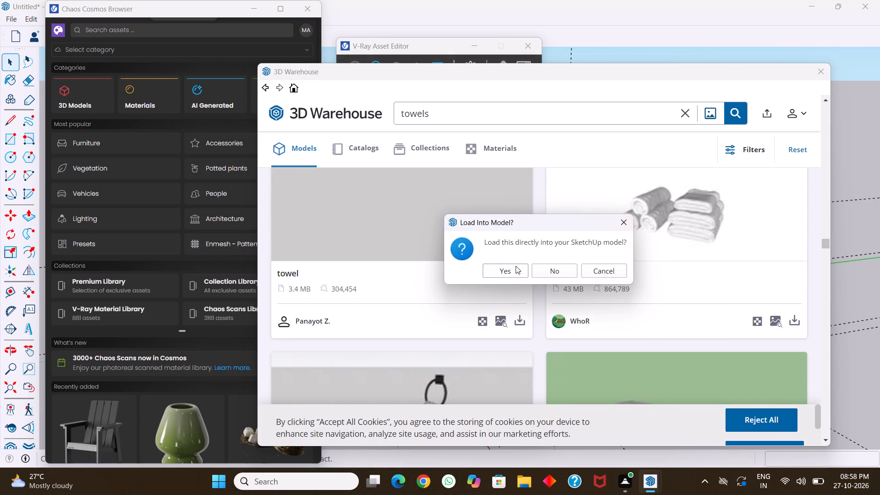
click(515, 266)
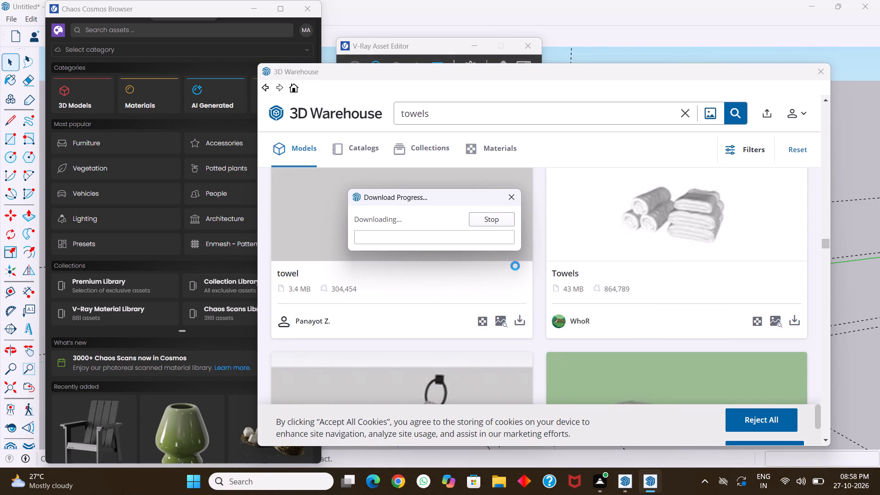
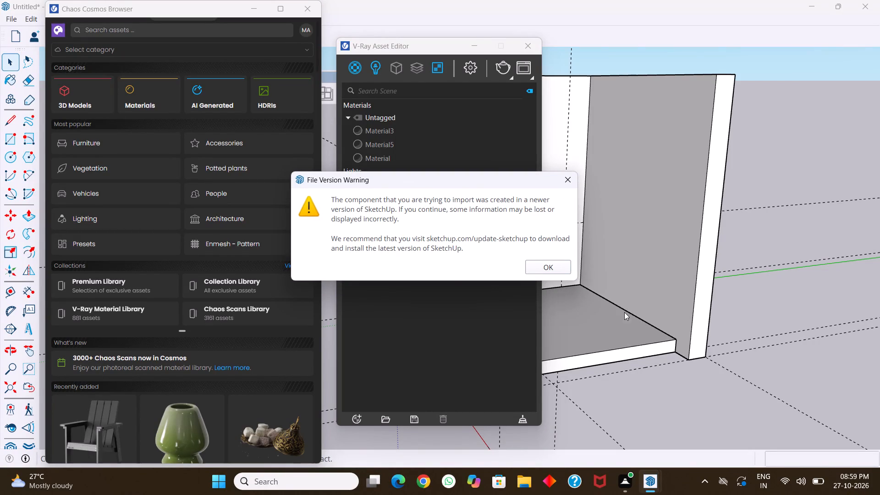
Accept the newer-version import and place the Towels model outside the bathroom, beside the floor slab near the end of the grey wall.
click(554, 268)
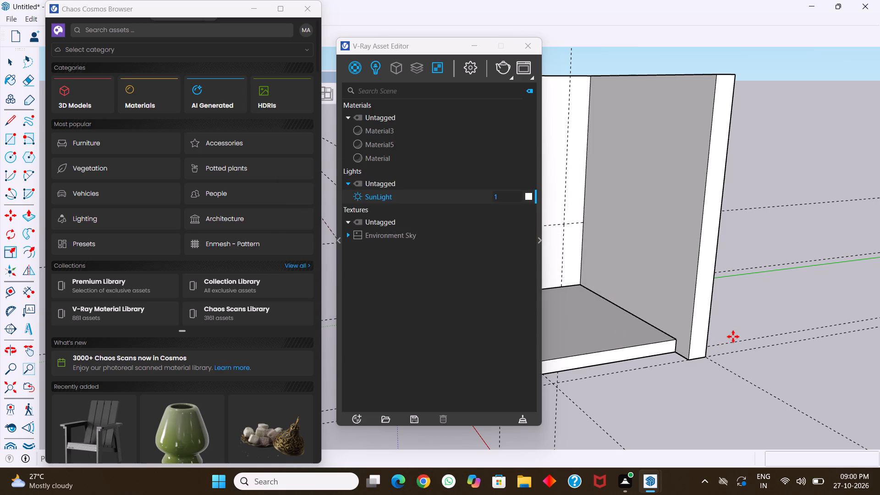
scroll(733, 342, down, 5)
scroll(698, 358, down, 16)
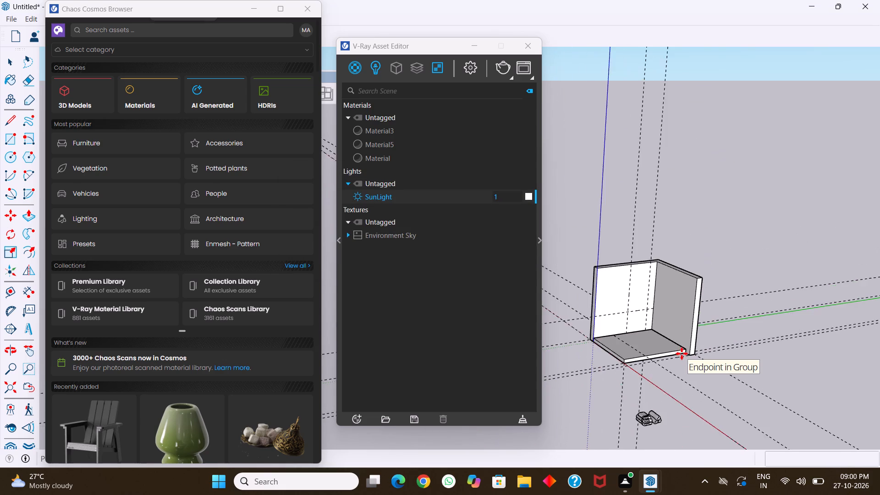
scroll(682, 353, down, 2)
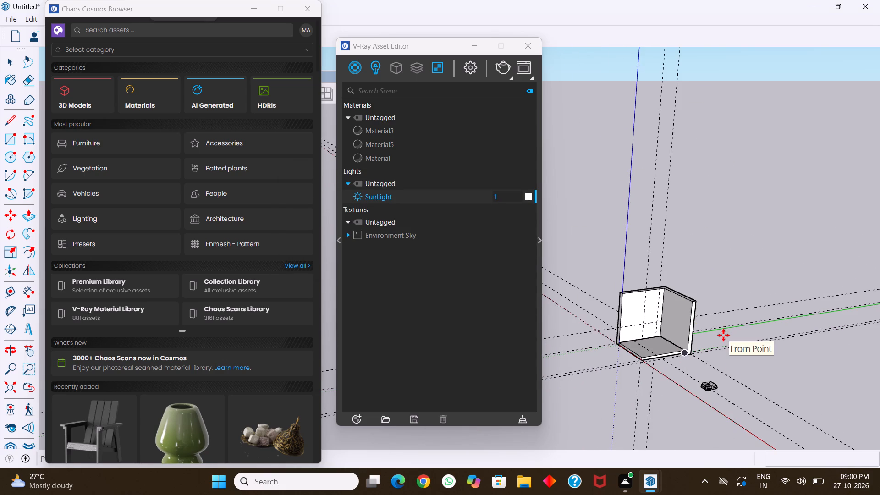
click(727, 330)
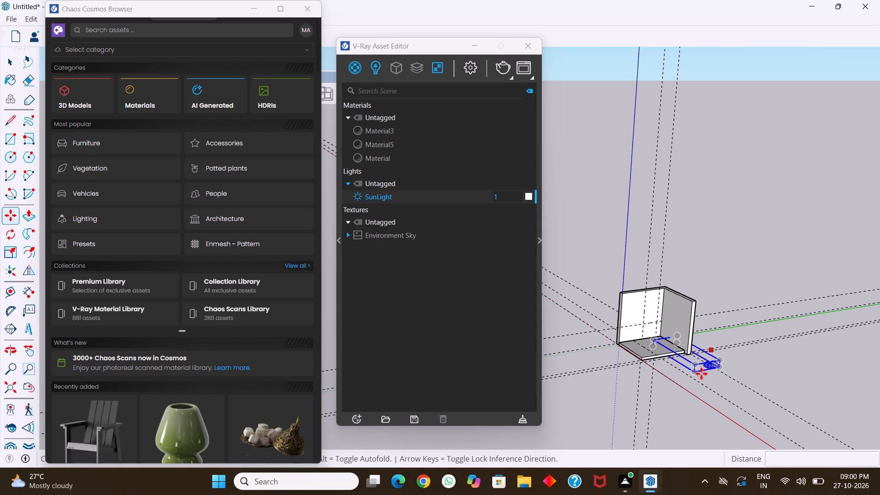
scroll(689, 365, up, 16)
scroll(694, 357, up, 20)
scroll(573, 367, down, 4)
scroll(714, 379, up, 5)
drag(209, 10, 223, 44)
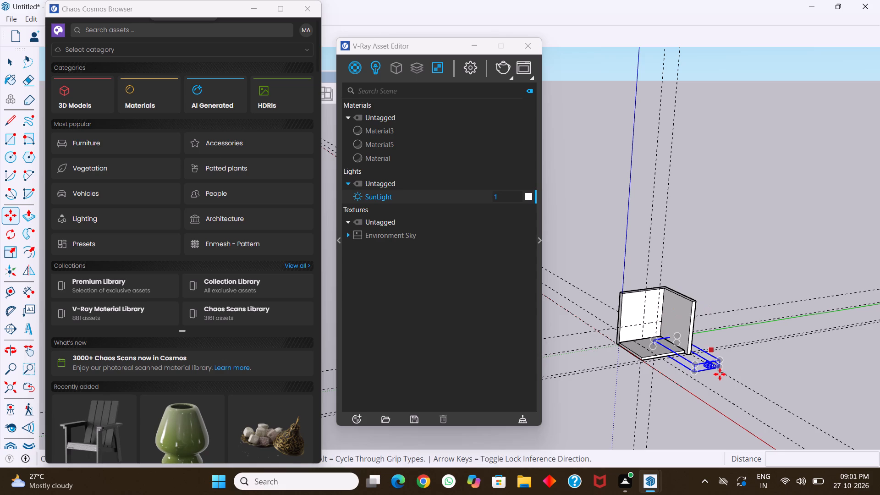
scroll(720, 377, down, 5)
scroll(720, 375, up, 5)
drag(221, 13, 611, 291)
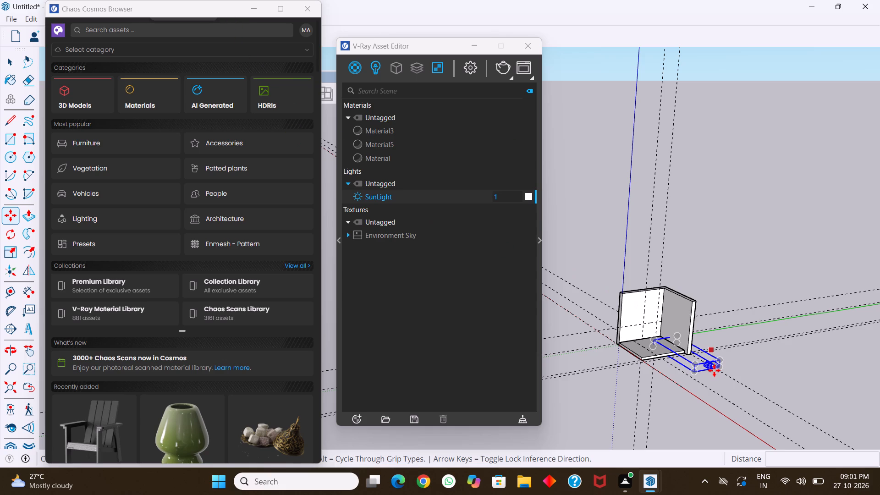
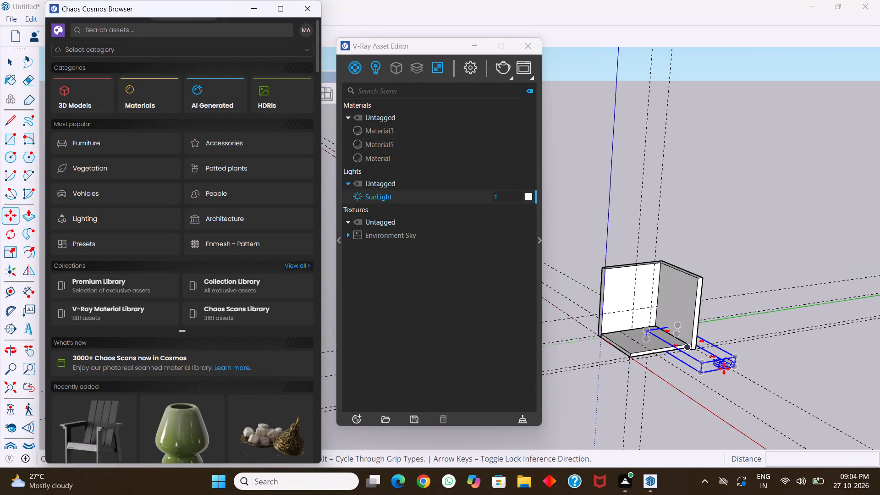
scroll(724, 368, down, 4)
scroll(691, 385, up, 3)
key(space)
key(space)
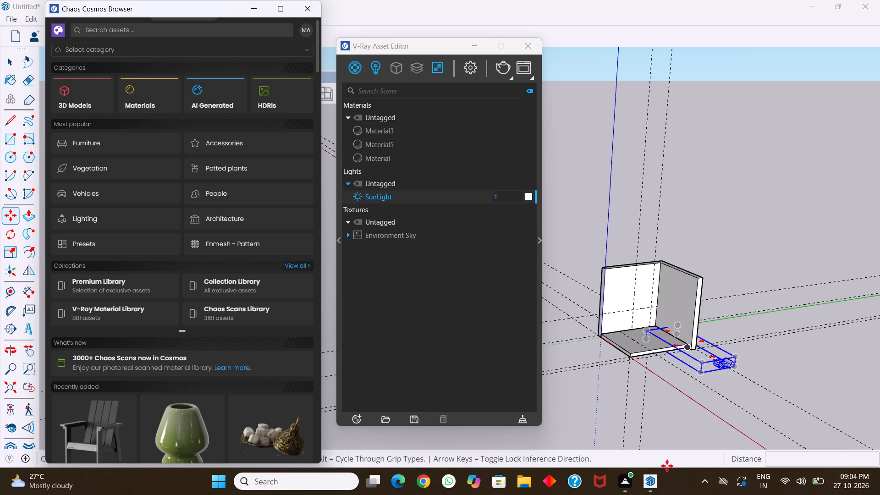
Open the Windows Task Manager to check on the modelling program.
right_click(675, 478)
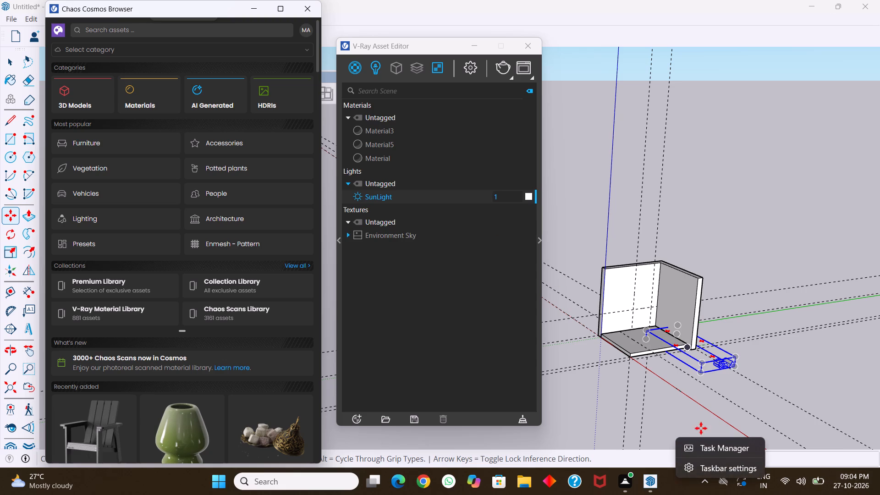
click(728, 445)
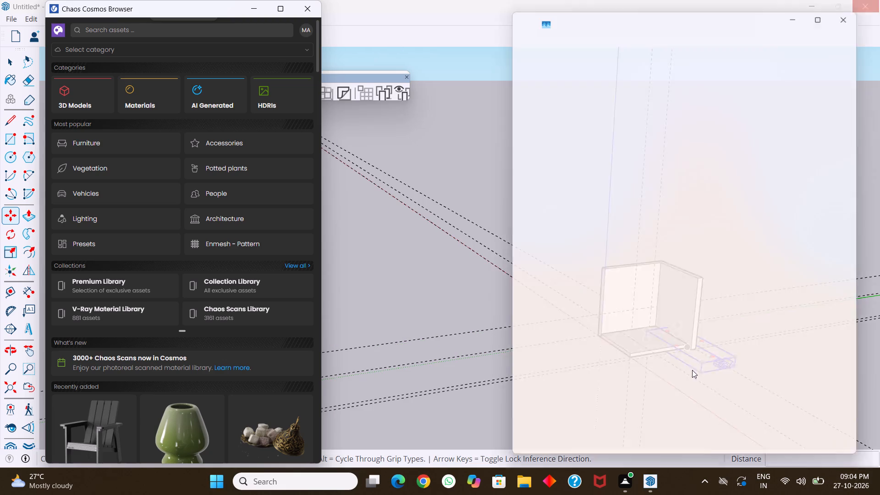
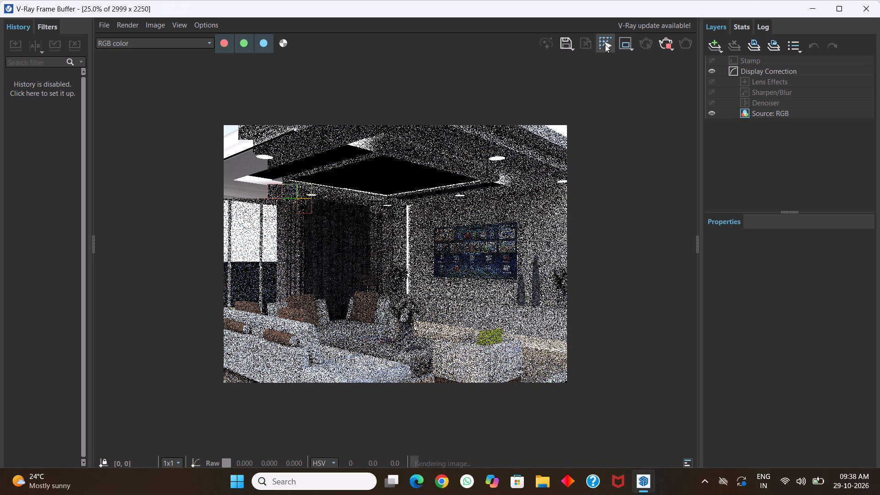
Enable Follow Mouse in the V-Ray Frame Buffer and direct the render buckets to the TV, the wall below it and the sofa.
click(604, 42)
click(513, 224)
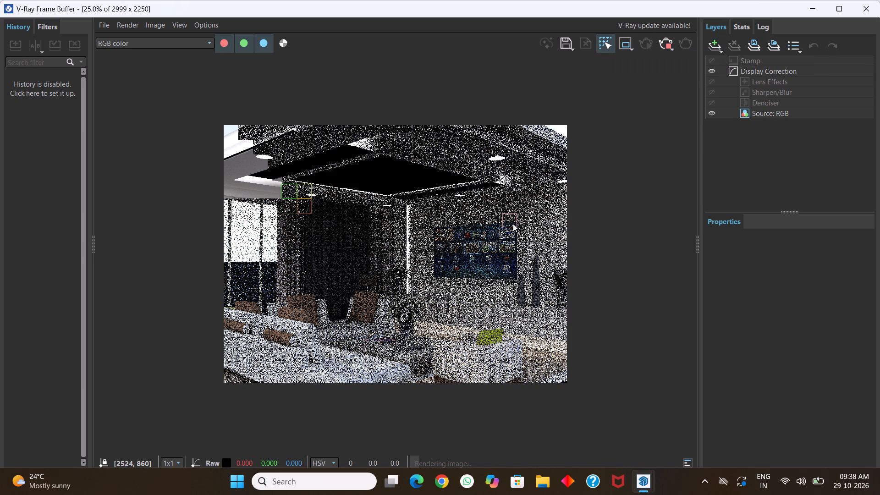
click(450, 314)
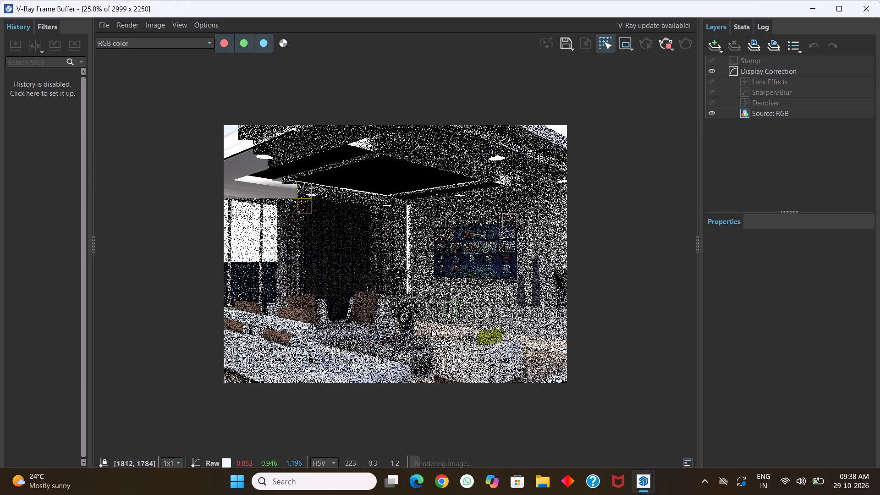
click(343, 350)
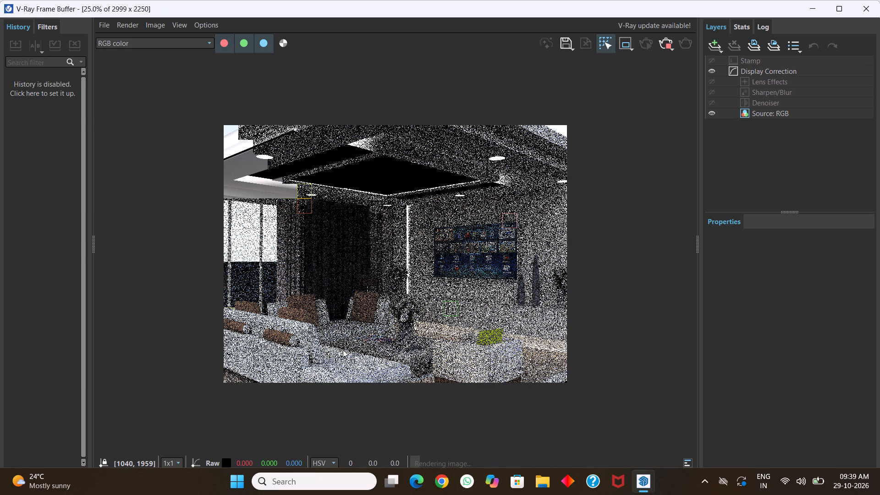
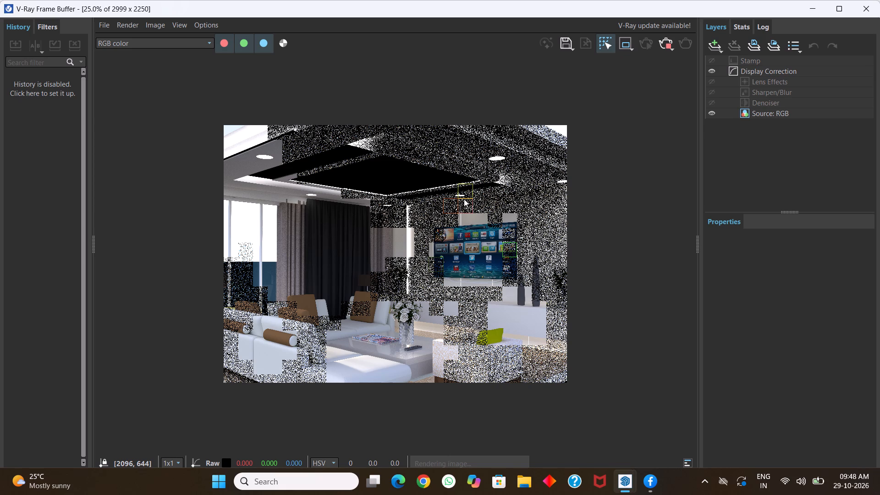
Enable region rendering in the V-Ray Frame Buffer and try to direct the render to the unfinished ceiling areas around the dark recessed panel.
click(622, 42)
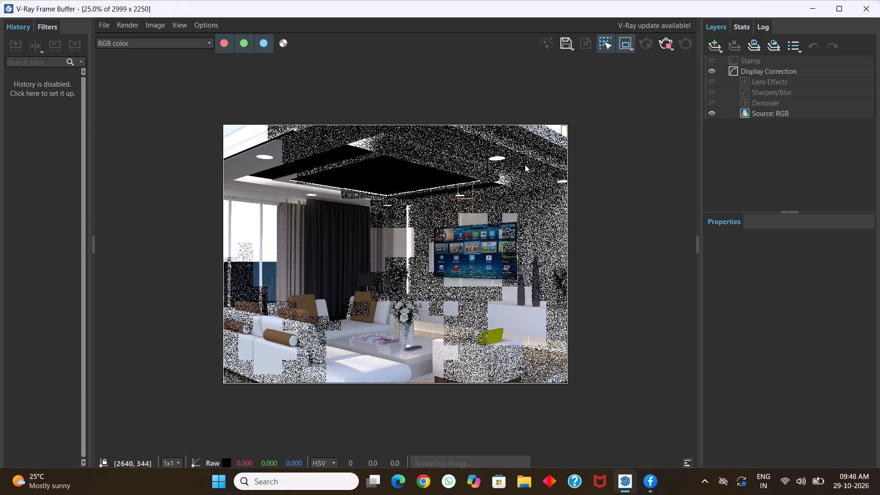
click(518, 163)
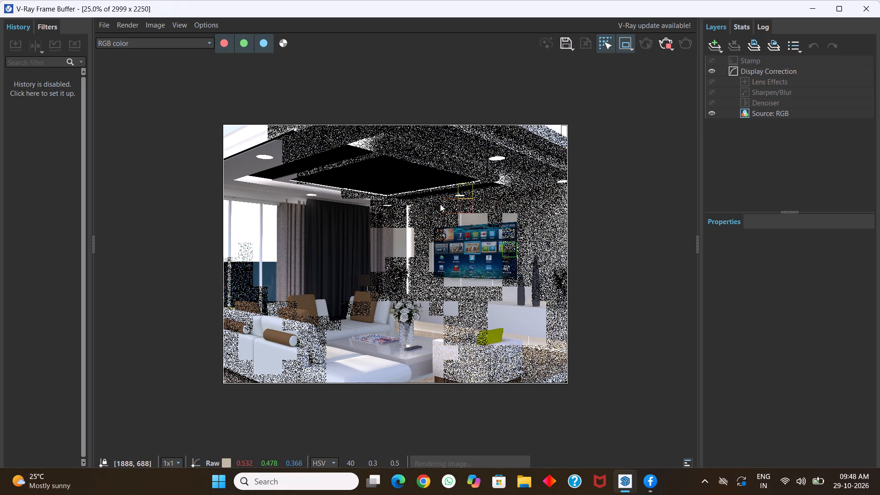
click(416, 155)
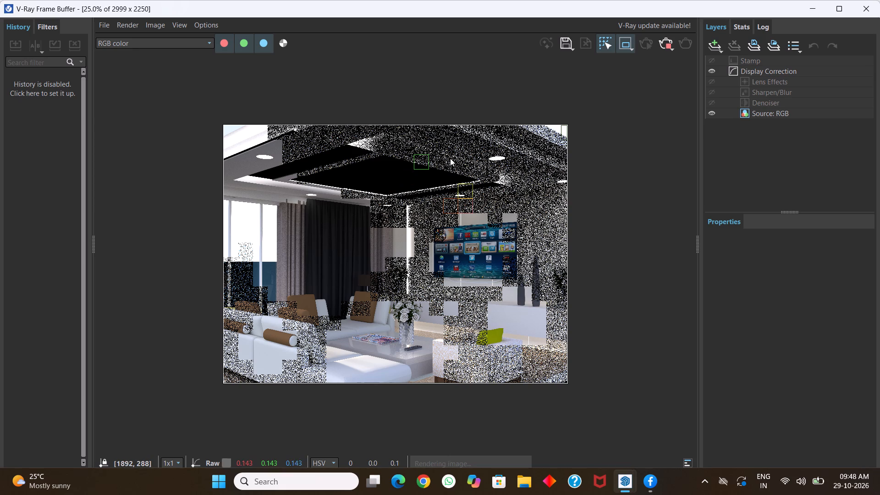
click(478, 143)
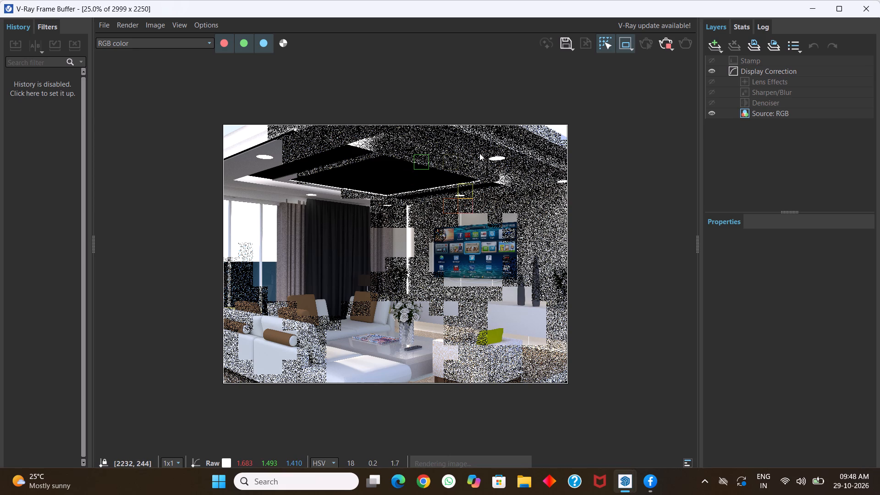
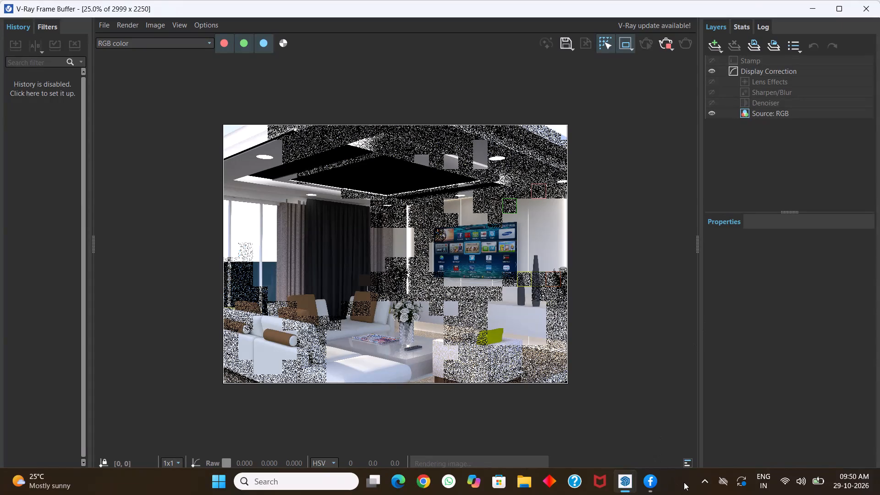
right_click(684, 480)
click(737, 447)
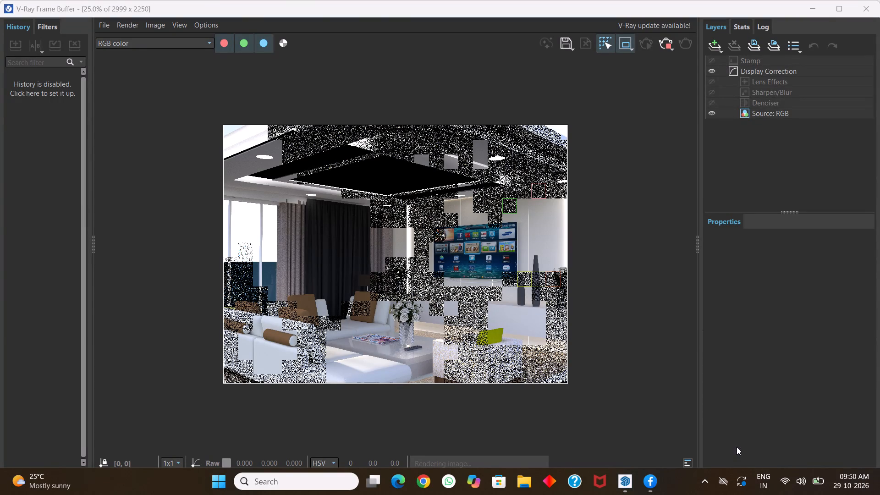
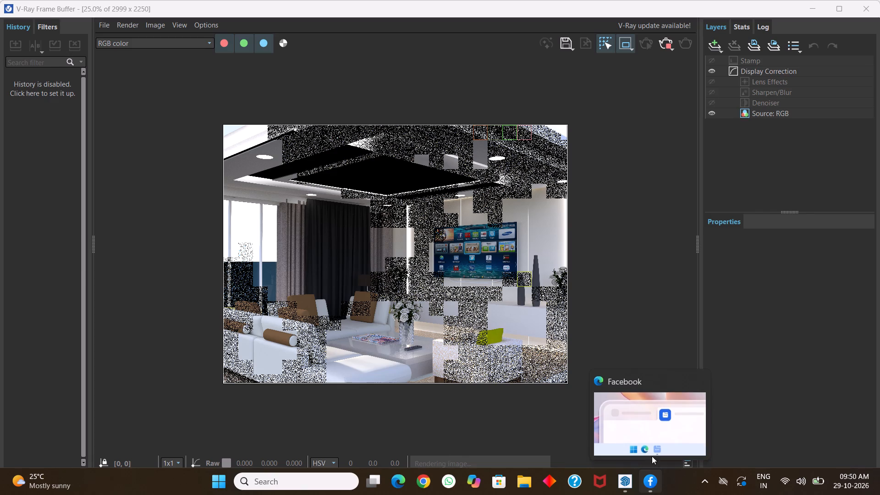
Close the open Facebook window.
click(697, 381)
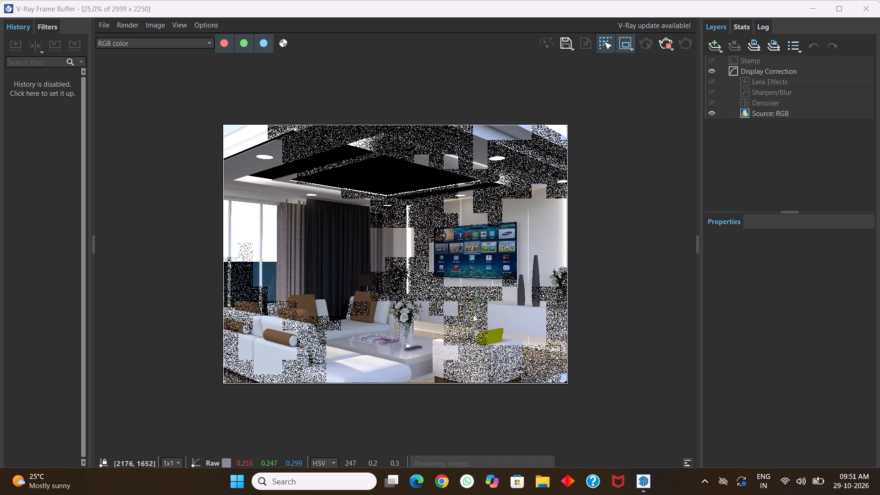
Examine the in-progress living-room render up close, checking the wall-mounted TV screen and the surrounding wall.
scroll(473, 314, up, 5)
scroll(473, 314, down, 3)
scroll(489, 131, up, 5)
scroll(489, 131, down, 2)
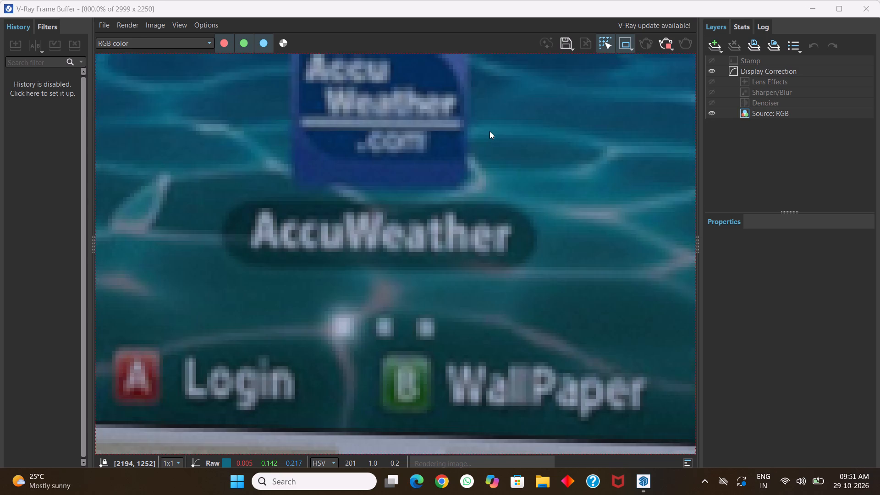
scroll(489, 131, down, 4)
scroll(475, 97, up, 3)
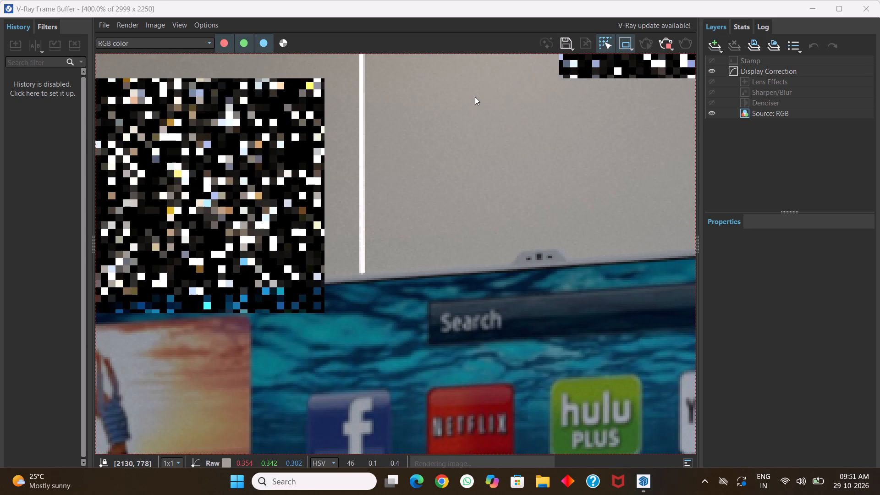
scroll(475, 97, down, 3)
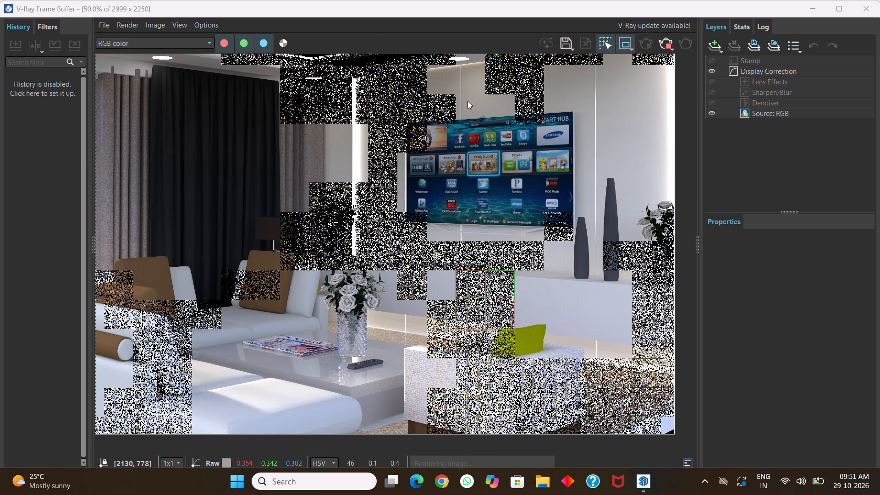
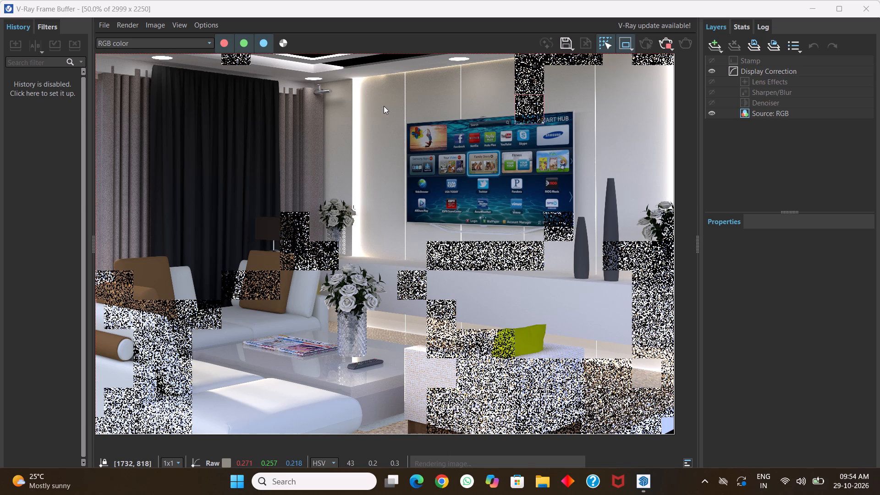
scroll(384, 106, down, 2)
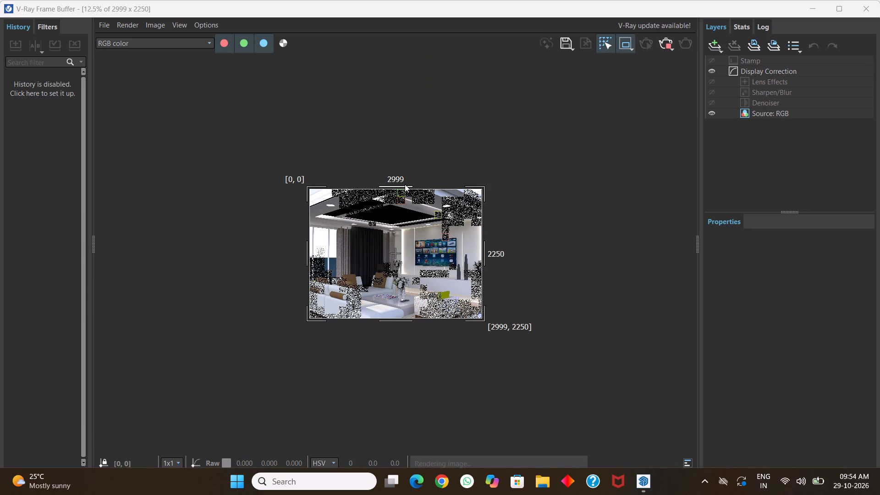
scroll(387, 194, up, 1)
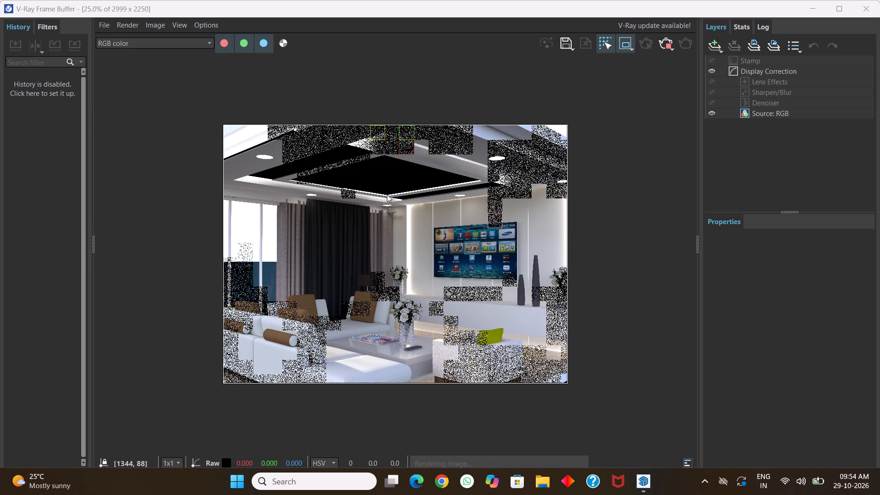
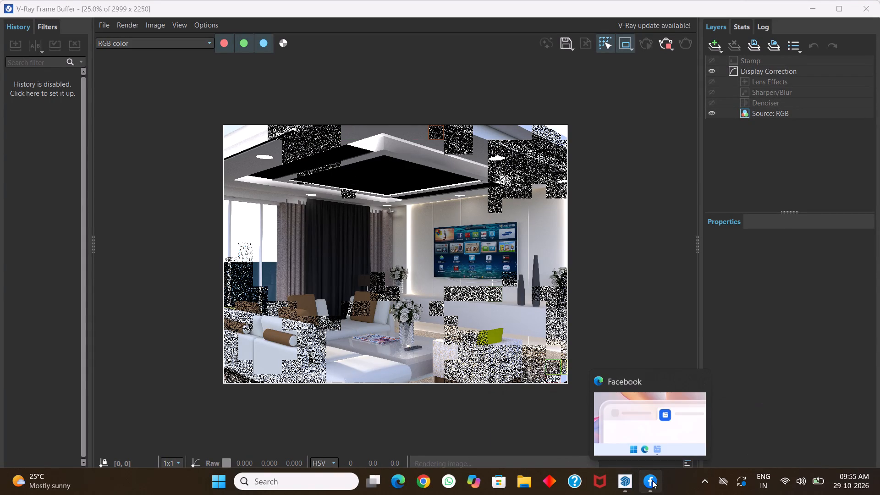
Close the Facebook window.
click(699, 382)
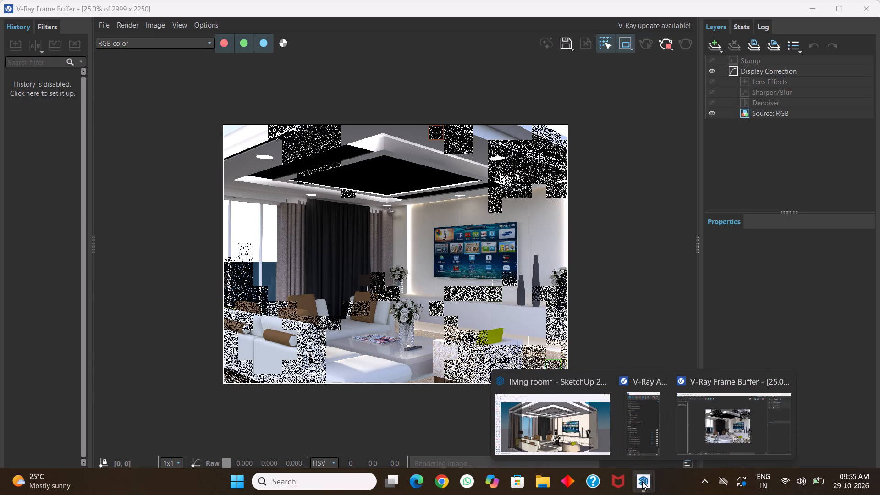
Try to switch from the V-Ray Frame Buffer to the living room model window in SketchUp.
click(584, 429)
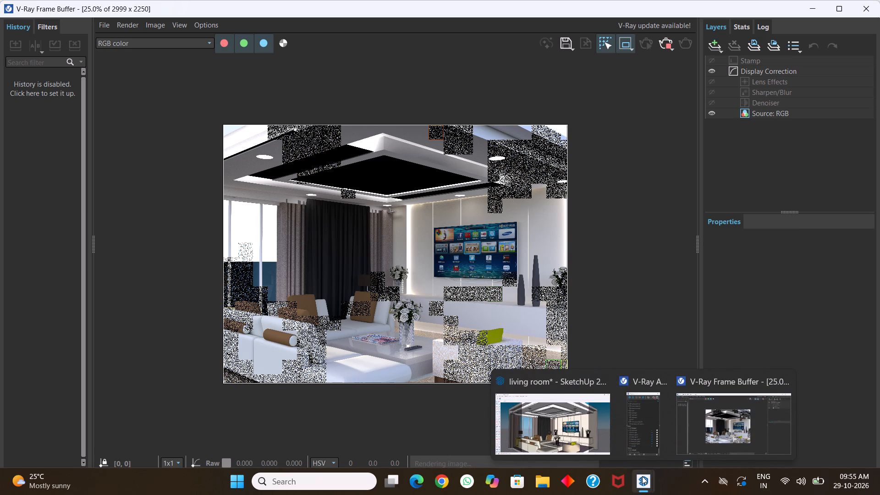
click(552, 408)
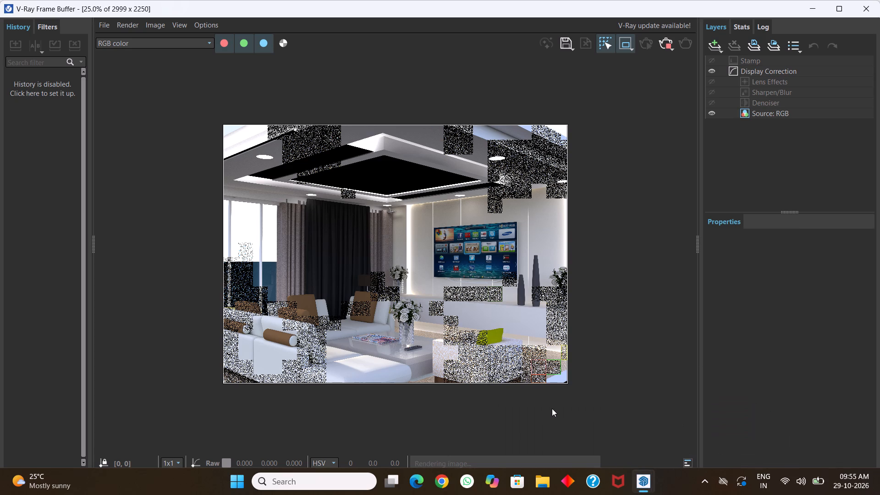
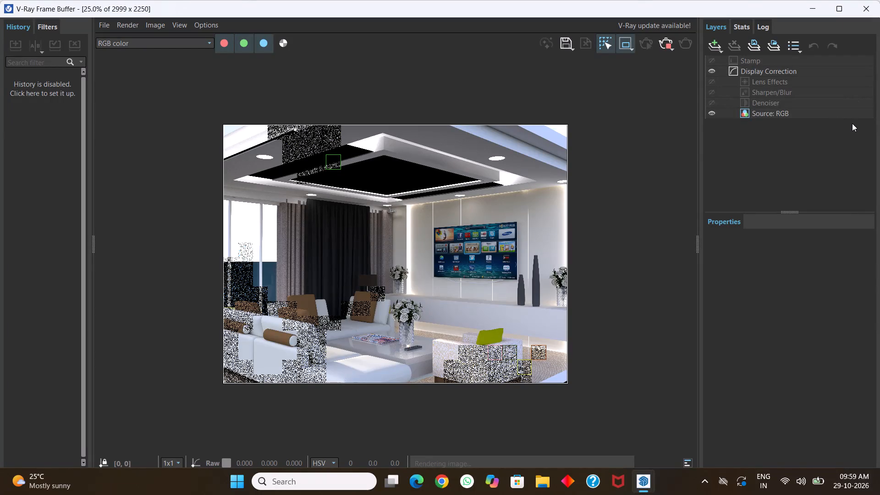
Close the V-Ray Frame Buffer and exit SketchUp with the living room model.
click(859, 9)
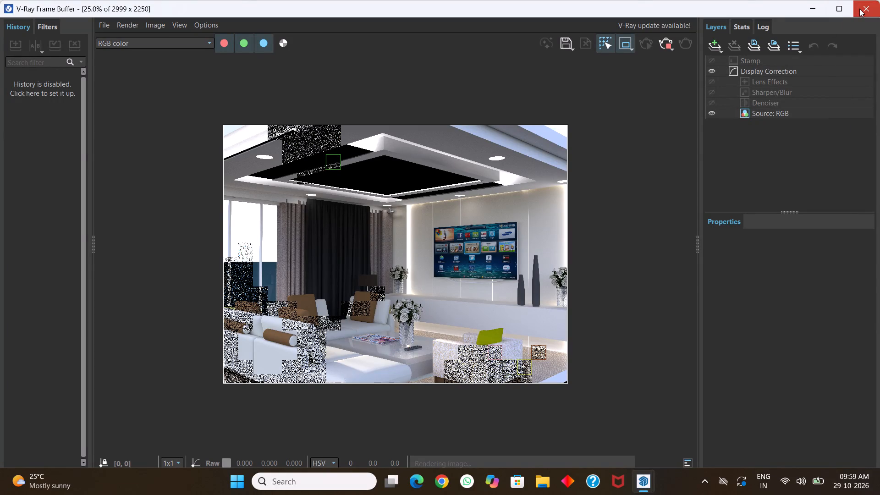
click(530, 45)
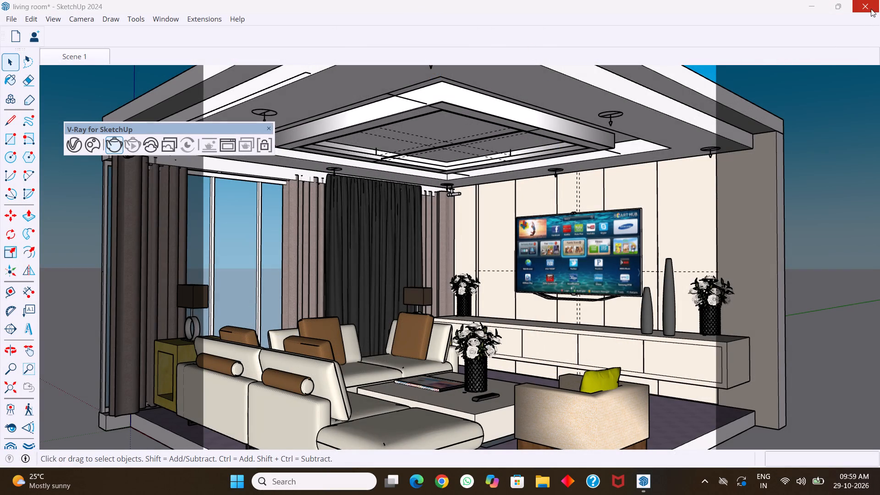
click(871, 9)
click(389, 249)
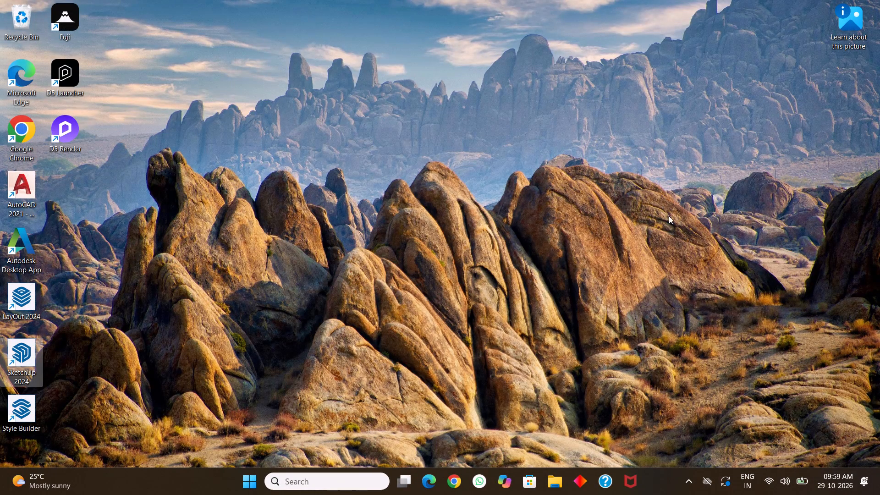
Refresh the Windows desktop.
right_click(297, 250)
click(345, 94)
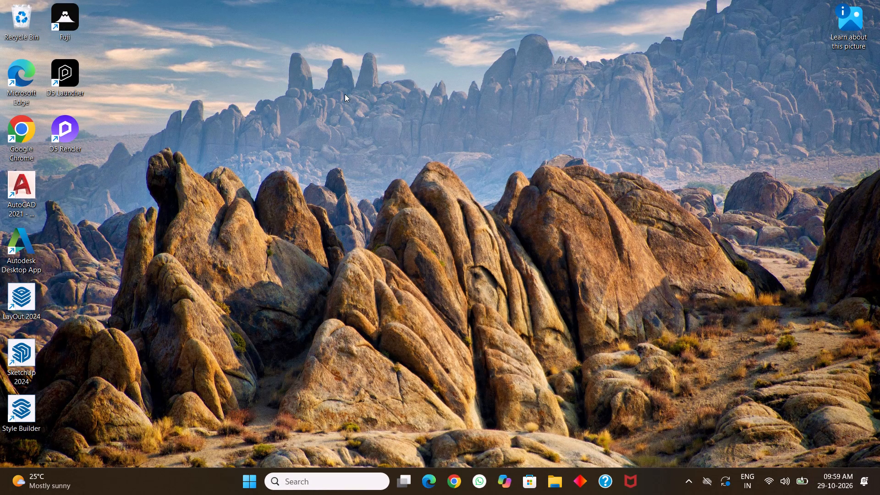
right_click(345, 94)
click(371, 143)
right_click(371, 143)
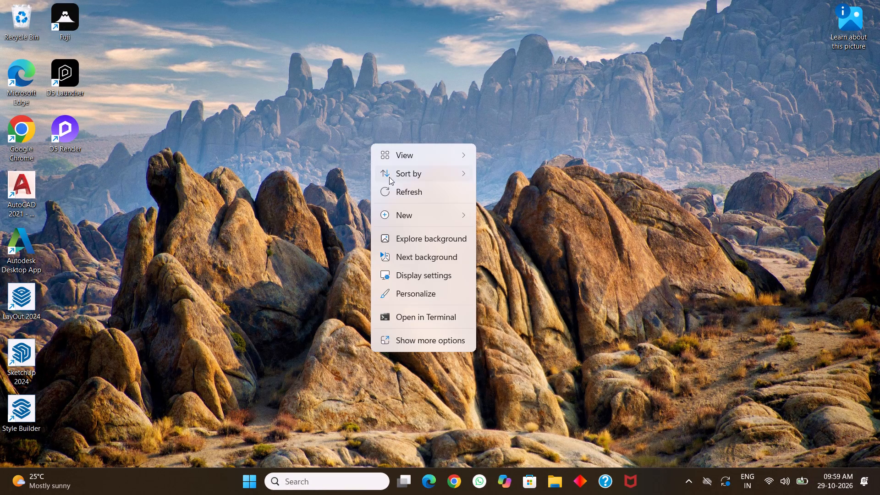
click(405, 190)
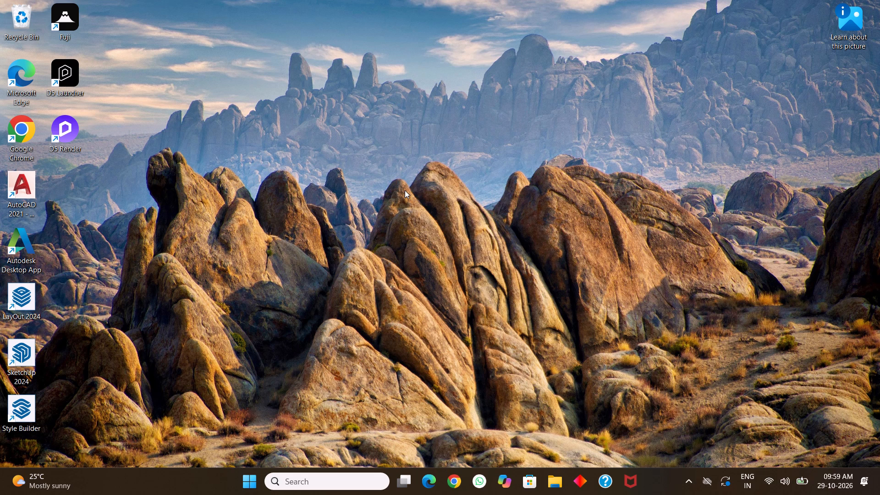
Open the Shut Down Windows dialog from the desktop.
key(alt+F4)
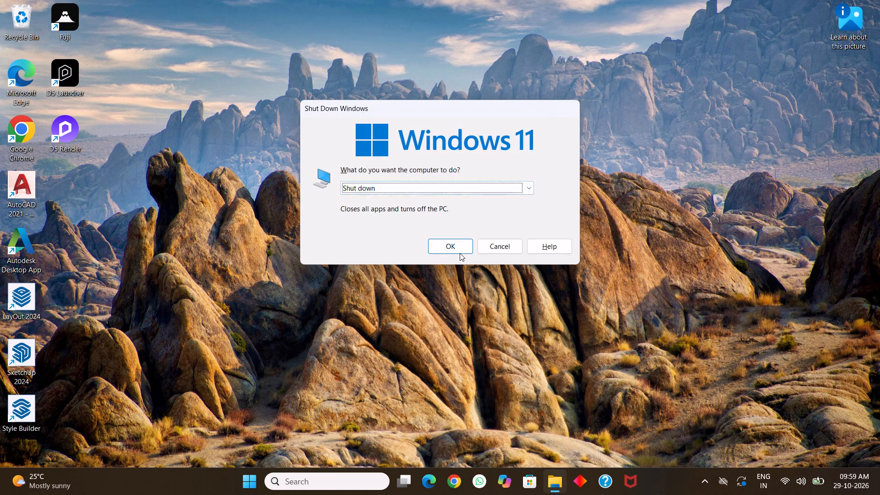
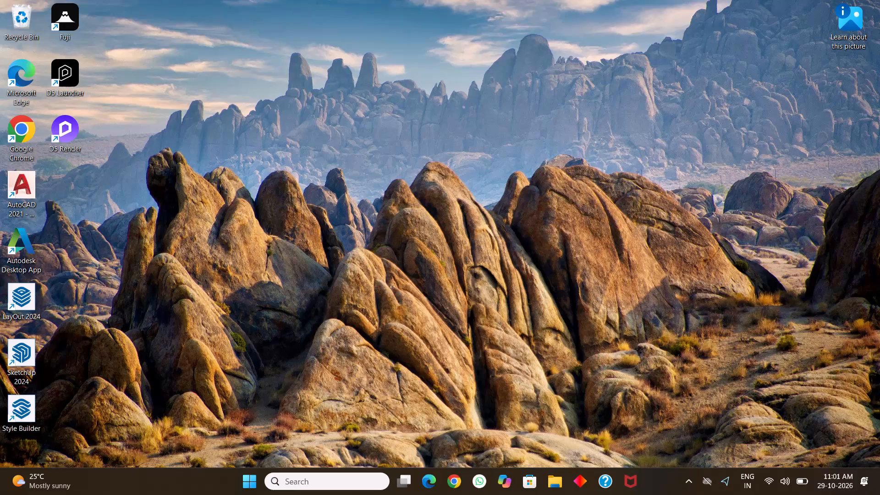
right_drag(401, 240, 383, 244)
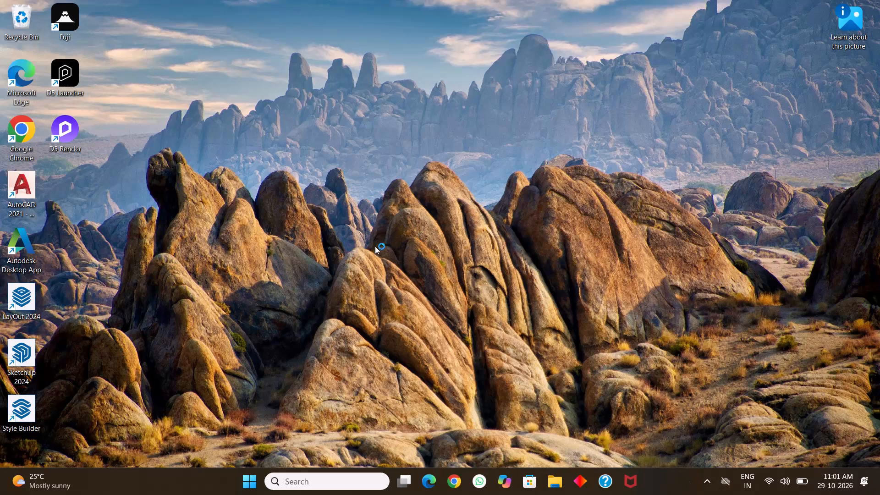
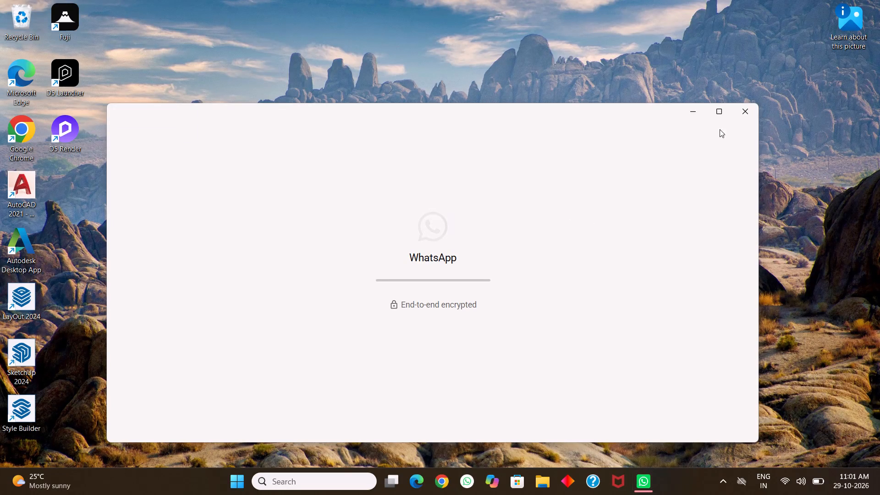
Close the WhatsApp window.
click(738, 112)
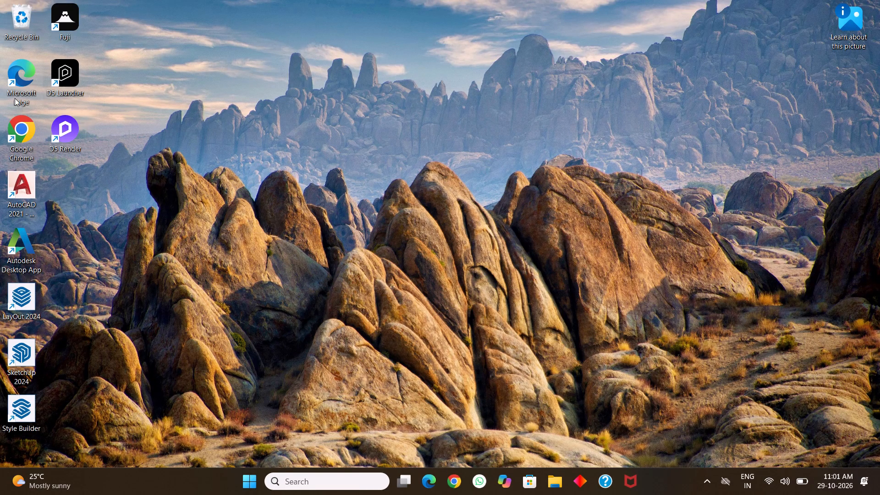
Launch D5 Render from the desktop.
double_click(63, 130)
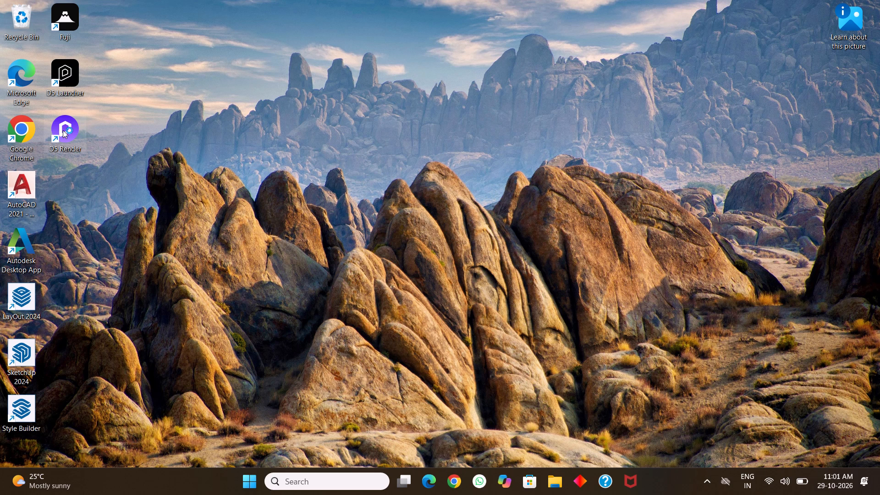
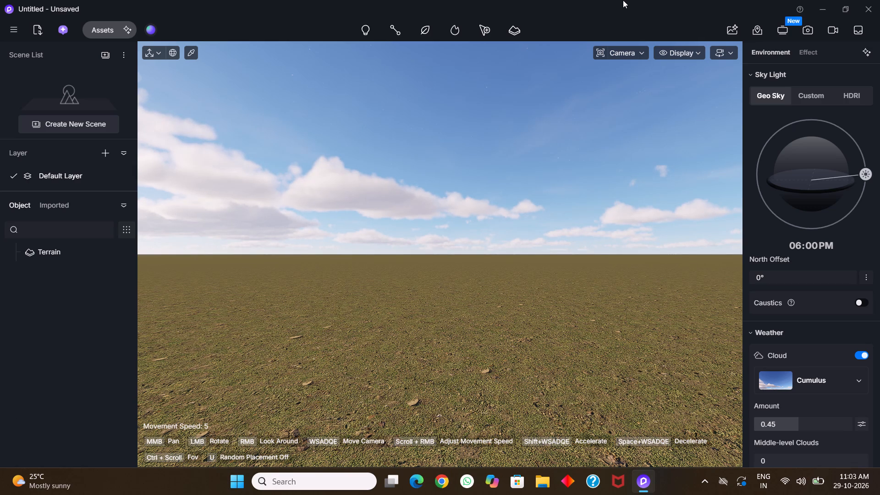
Close D5 Render without saving the untitled project.
click(870, 8)
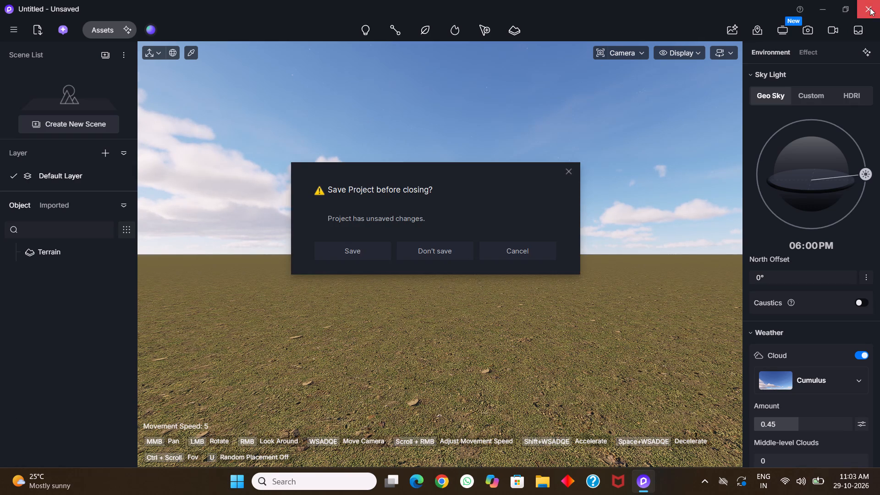
click(429, 252)
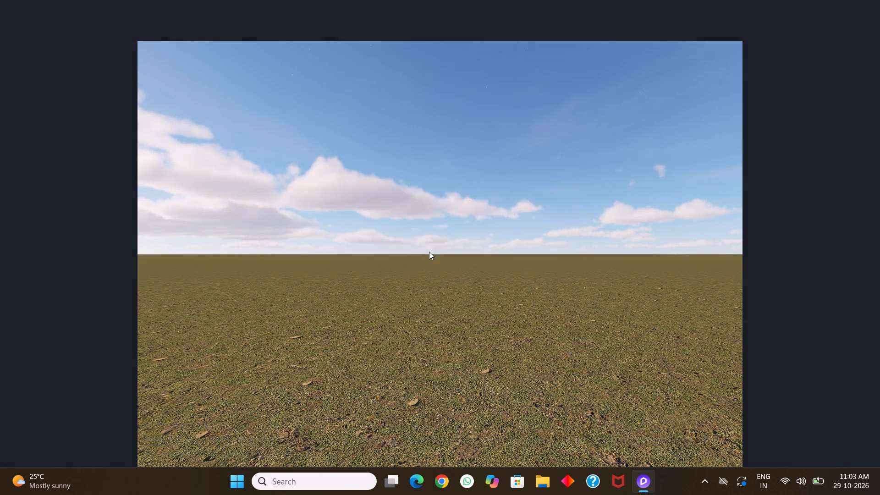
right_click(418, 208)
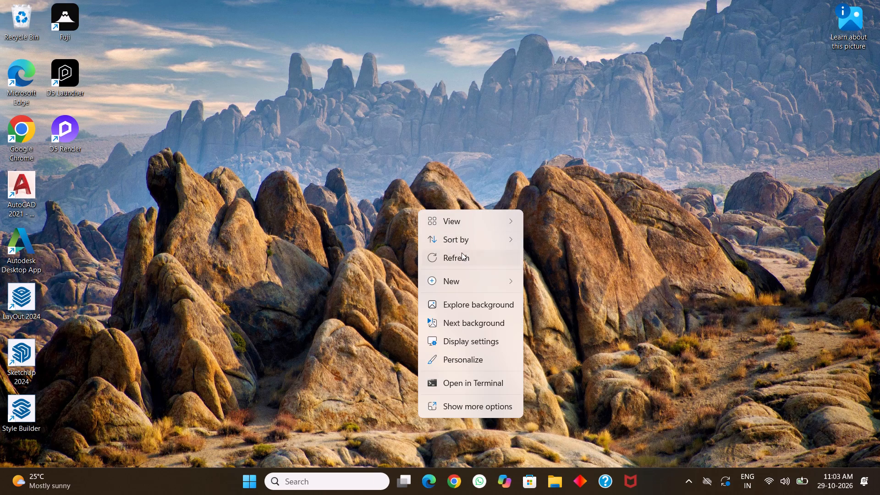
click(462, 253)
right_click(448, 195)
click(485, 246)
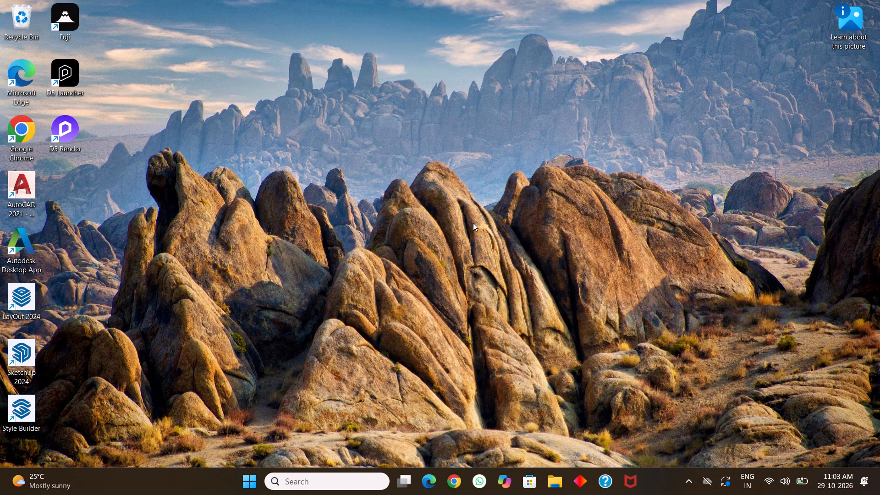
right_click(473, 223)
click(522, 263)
Launch Fuji from the desktop.
double_click(67, 17)
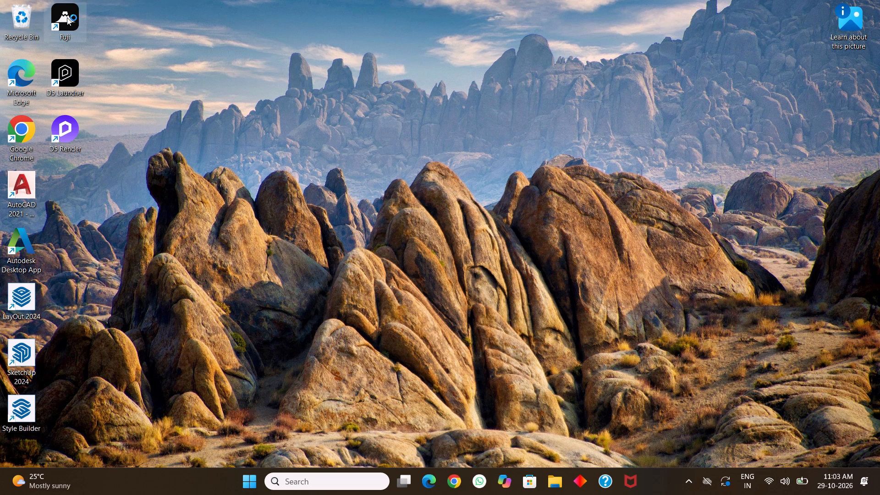
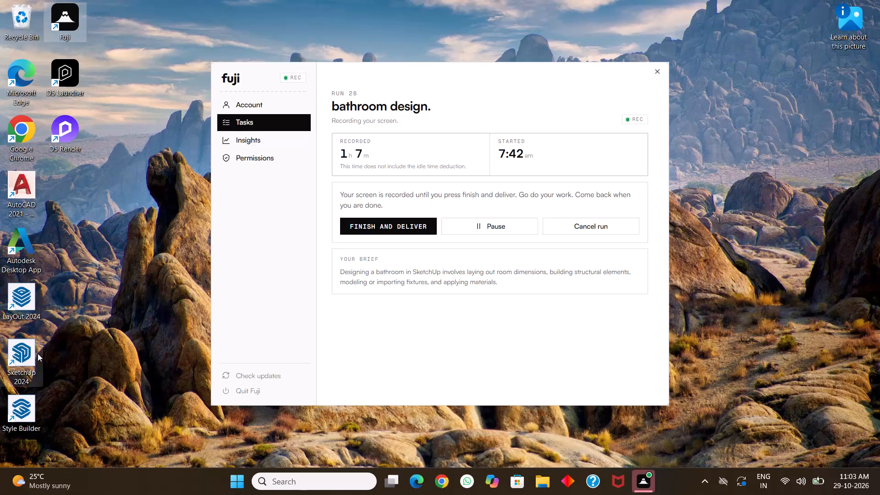
Launch SketchUp 2024 from the desktop.
double_click(32, 347)
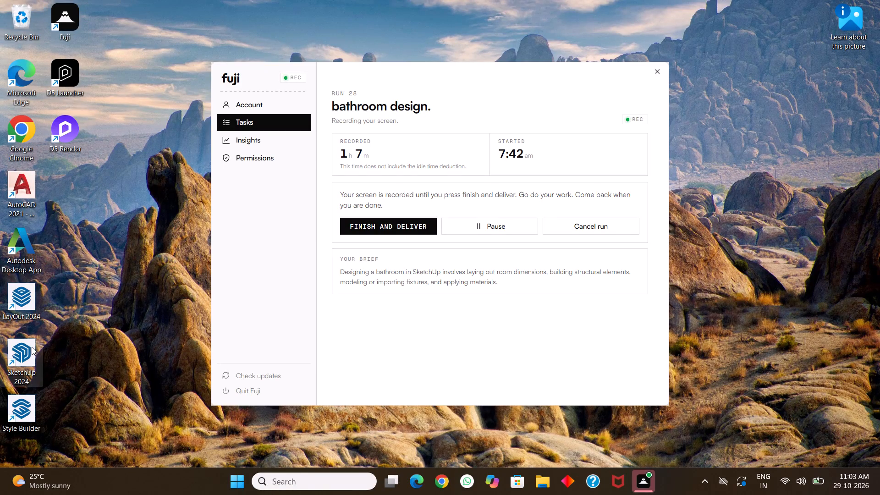
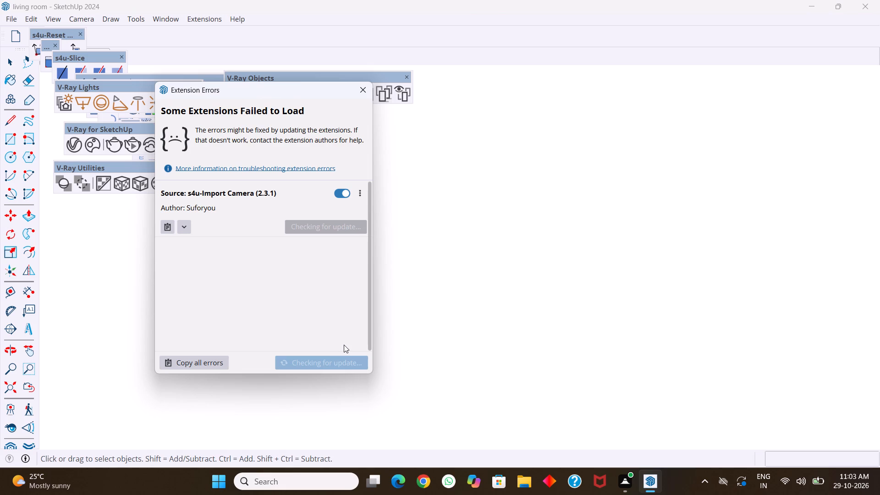
Dismiss the Extension Errors report shown at startup.
click(366, 89)
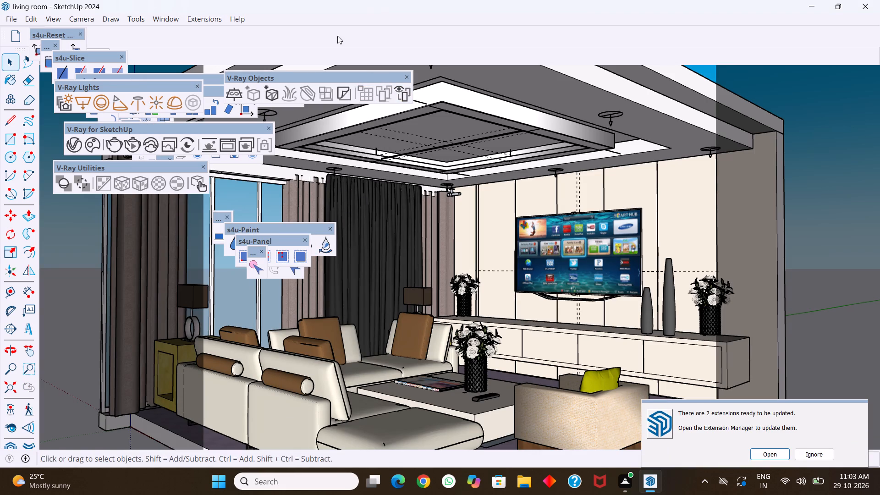
Hide the s4u-Align and s4u-Components toolbars.
right_click(335, 16)
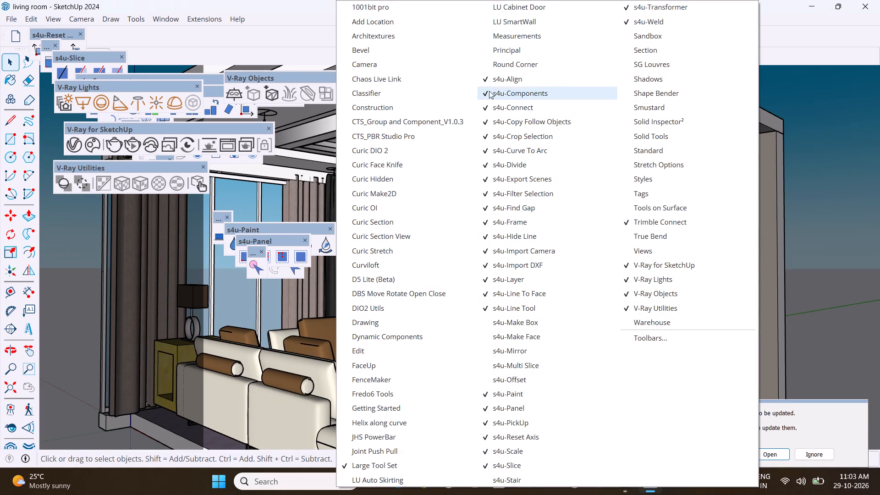
click(484, 81)
right_click(435, 15)
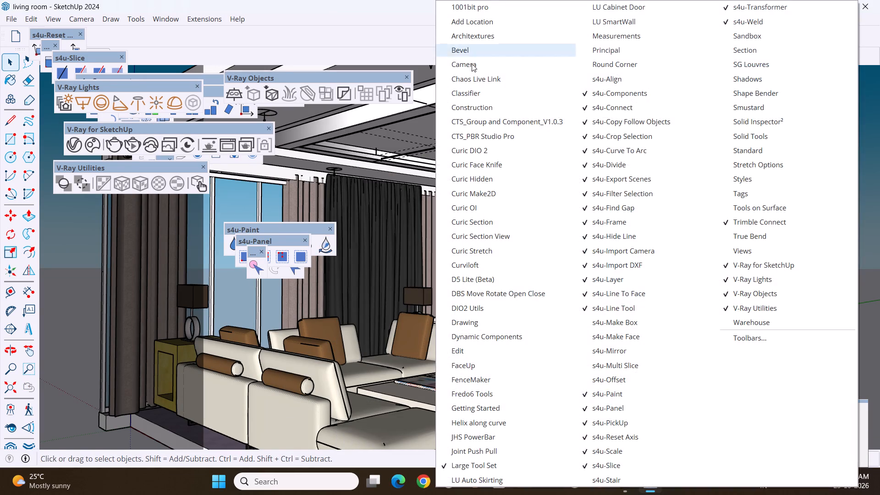
click(585, 97)
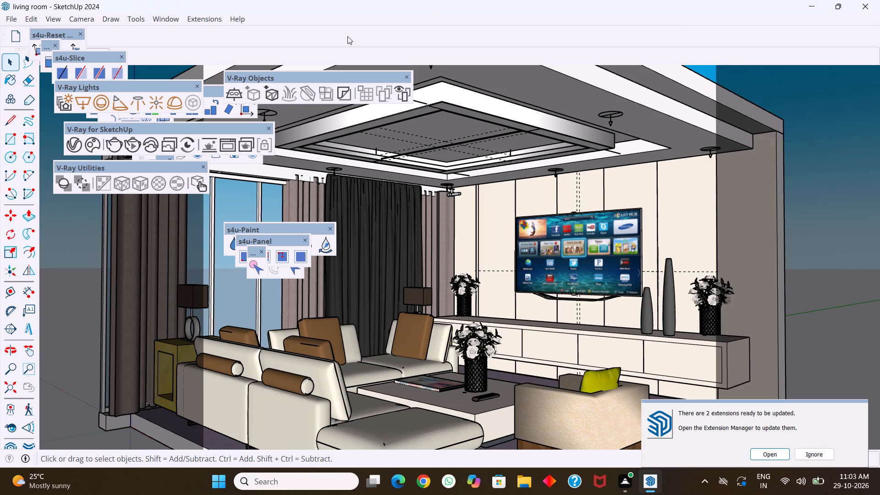
Close the floating s4u-Paint, s4u-Panel and s4u-Crop Selection toolbars and the small s4u toolbars stacked with them.
click(330, 227)
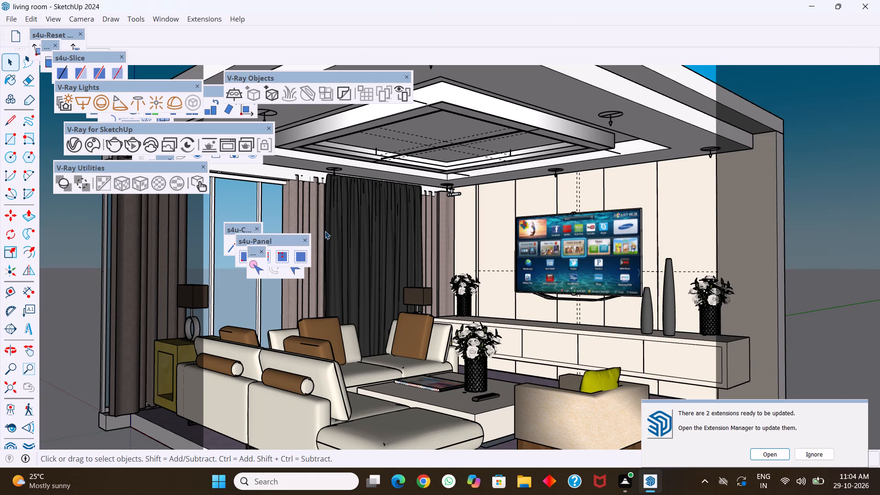
click(306, 237)
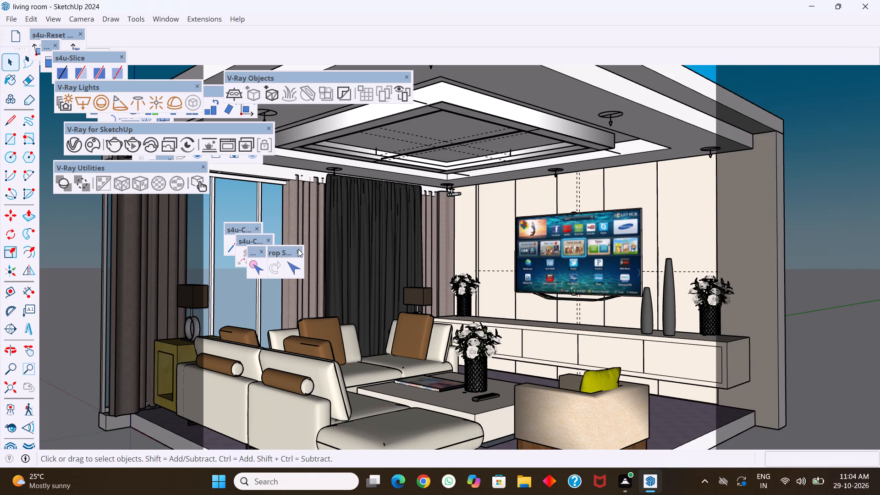
click(298, 249)
click(260, 252)
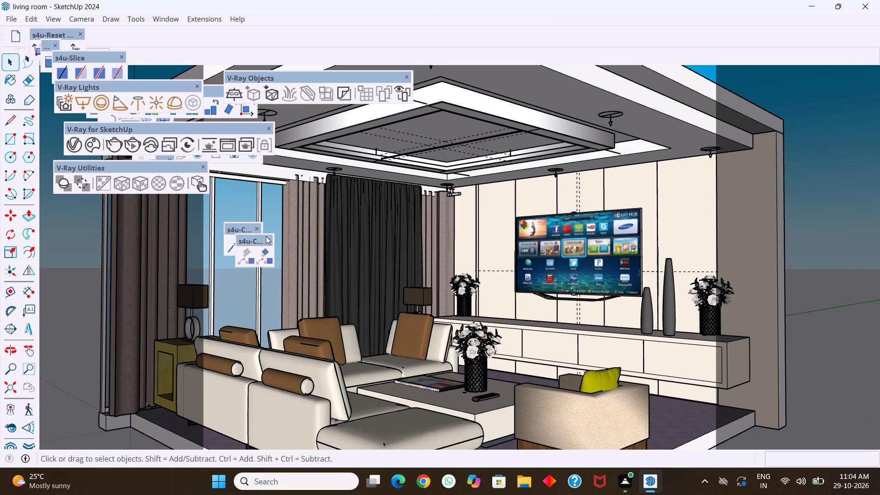
click(269, 236)
click(256, 231)
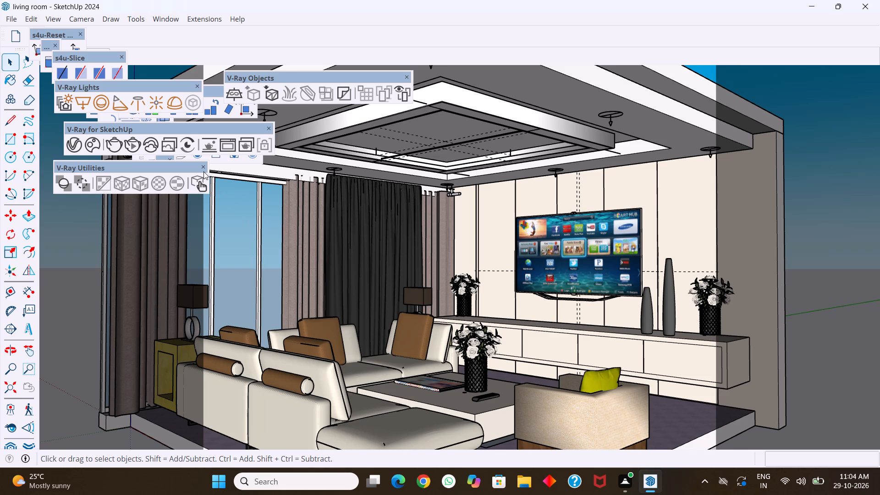
Close the four floating V-Ray toolbars, along with s4u-Layer, s4u-Import DXF and the small s4u toolbars beside them.
click(202, 165)
click(268, 128)
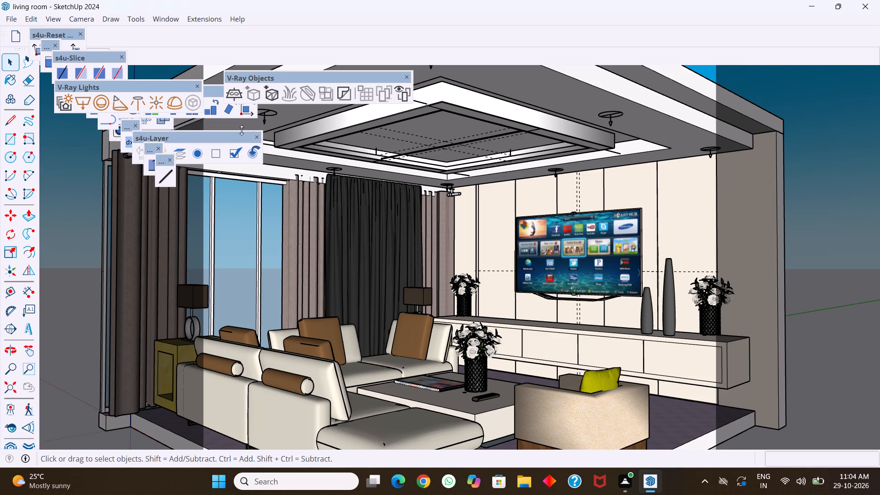
click(256, 135)
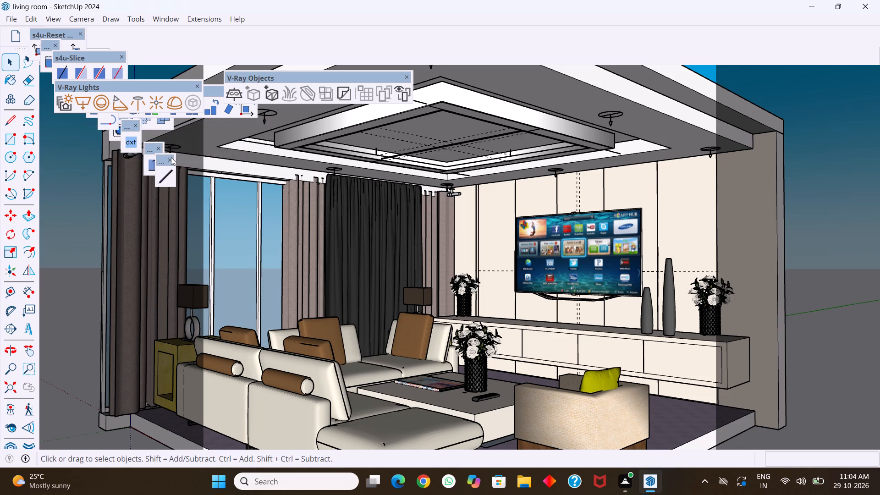
click(171, 157)
click(159, 145)
click(134, 122)
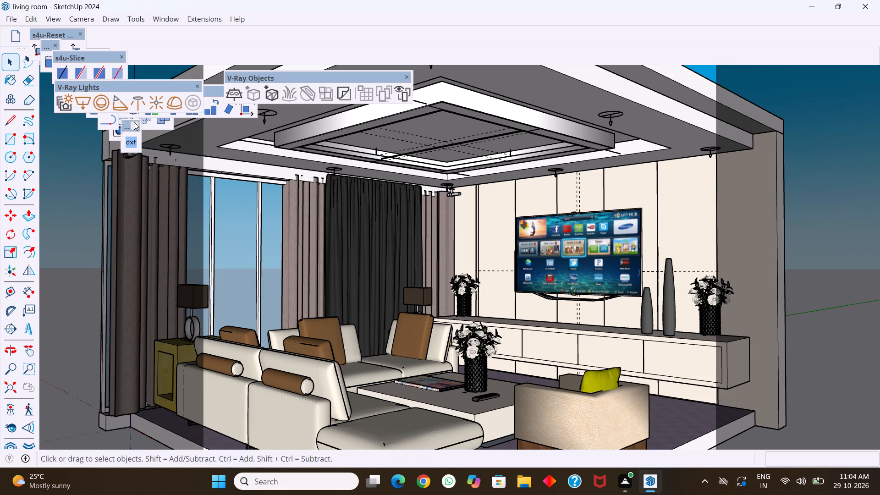
click(198, 86)
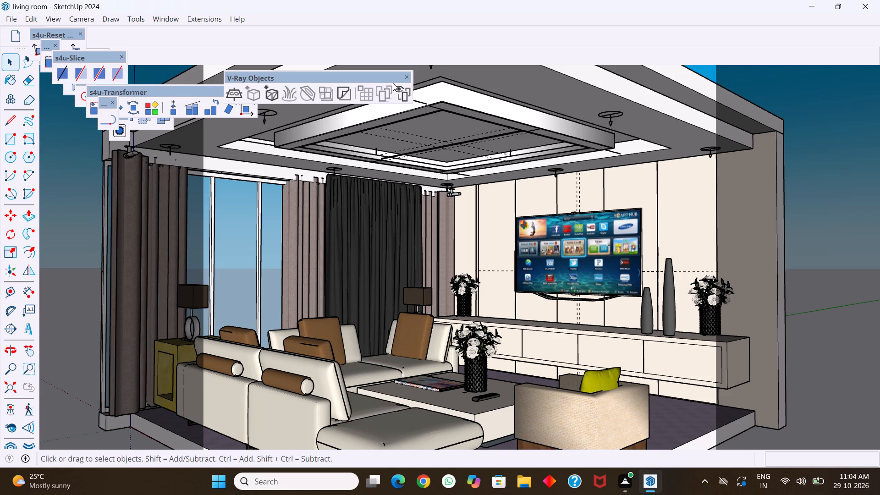
click(405, 77)
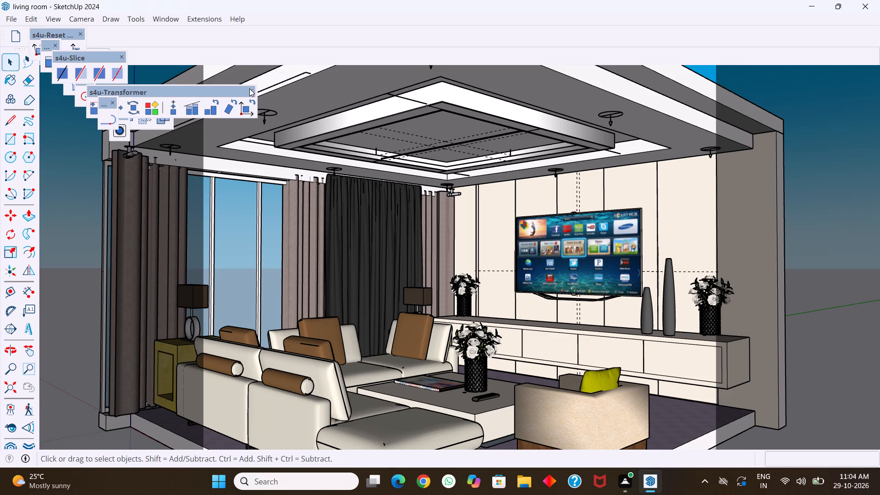
Close the s4u-Transformer, s4u-Slice and s4u-Reset Axis toolbars and all remaining floating s4u toolbars covering the living-room view.
click(252, 88)
click(167, 103)
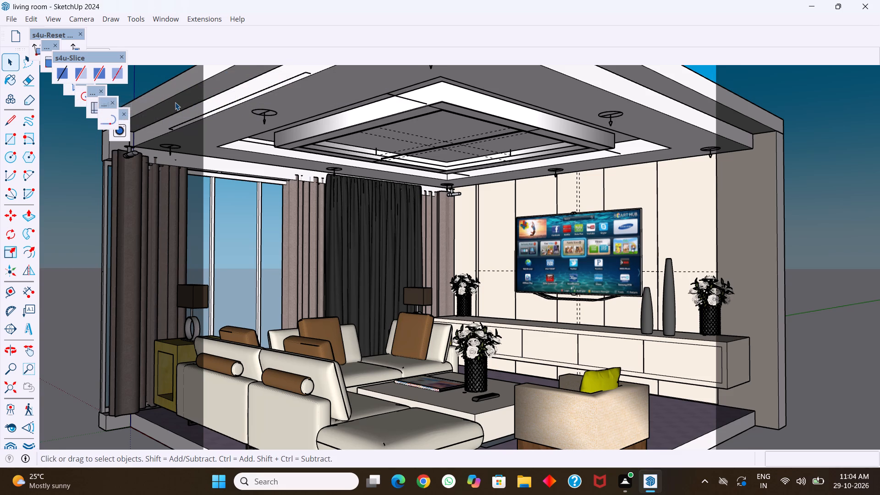
click(120, 56)
click(80, 31)
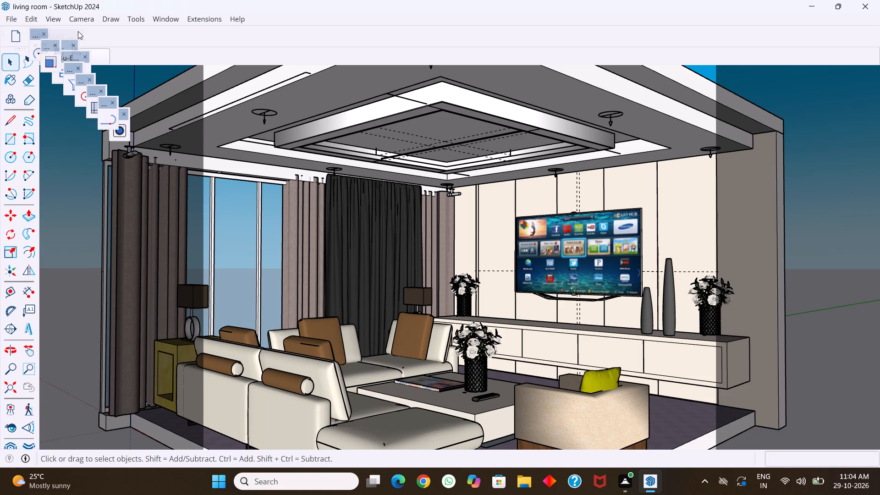
click(77, 42)
click(54, 44)
click(42, 33)
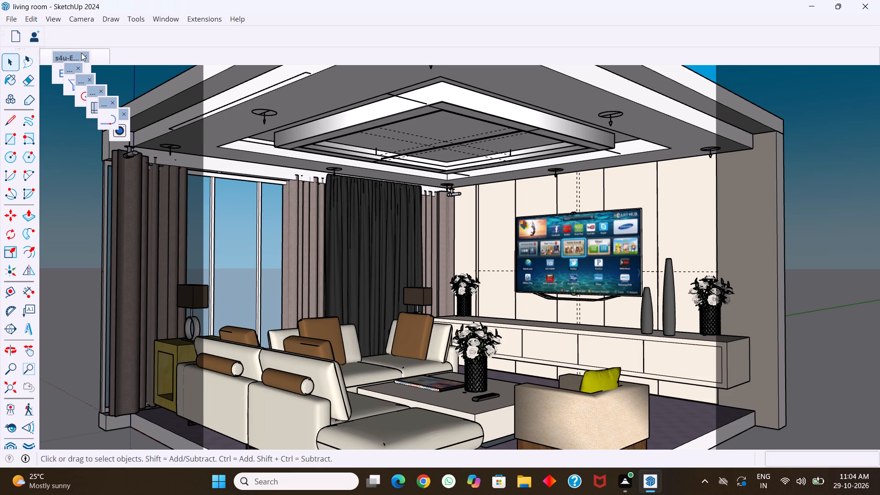
click(84, 56)
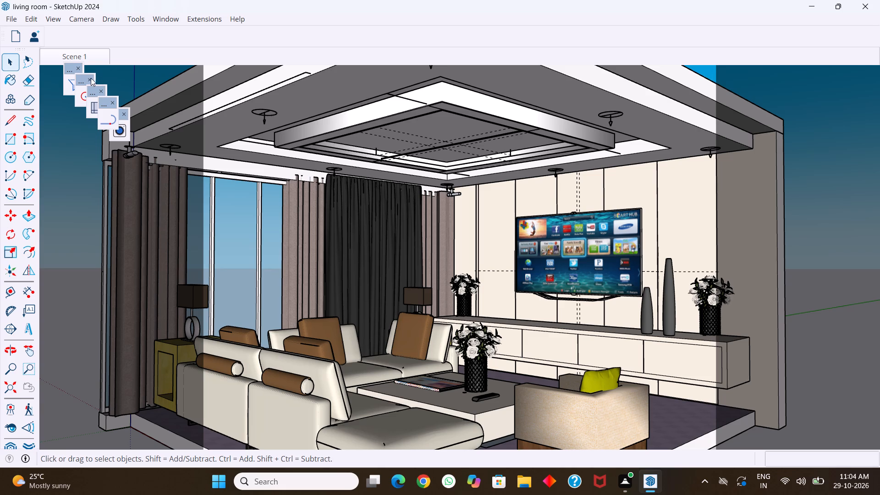
click(90, 78)
click(79, 67)
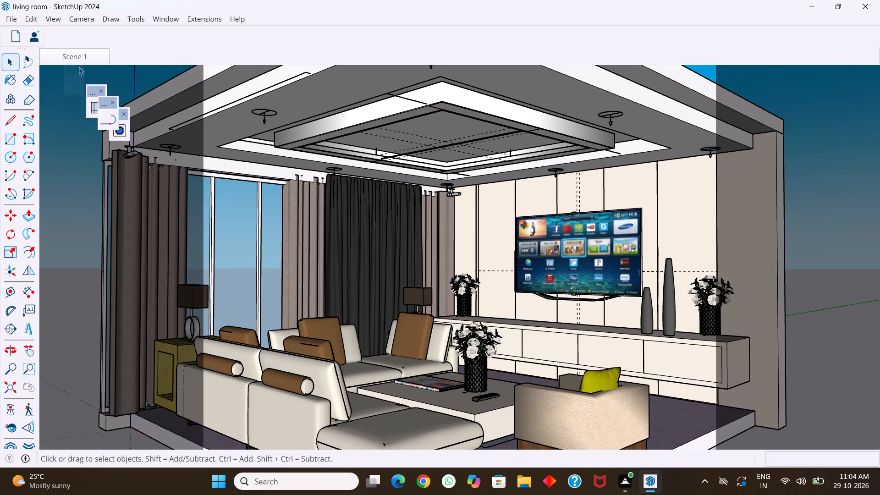
click(101, 88)
click(110, 101)
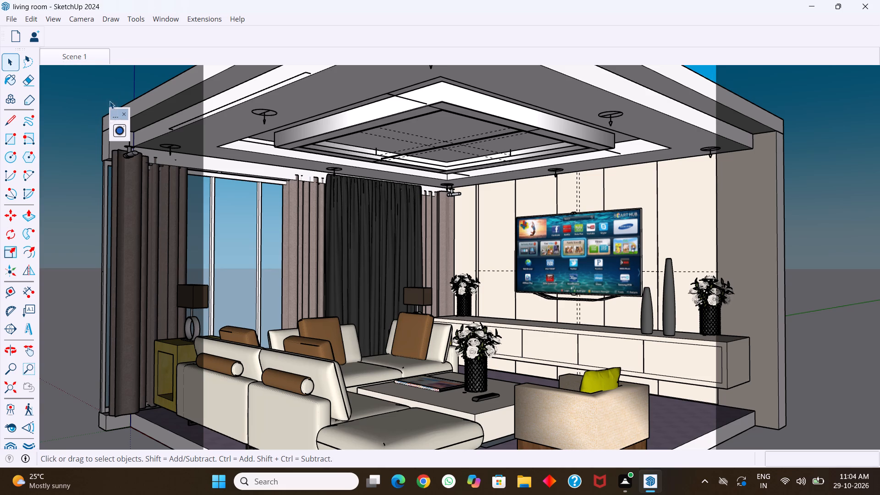
click(121, 111)
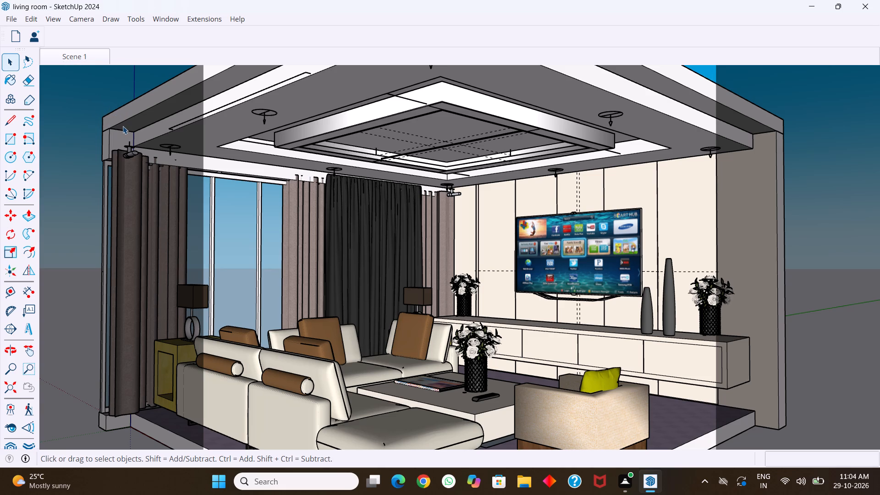
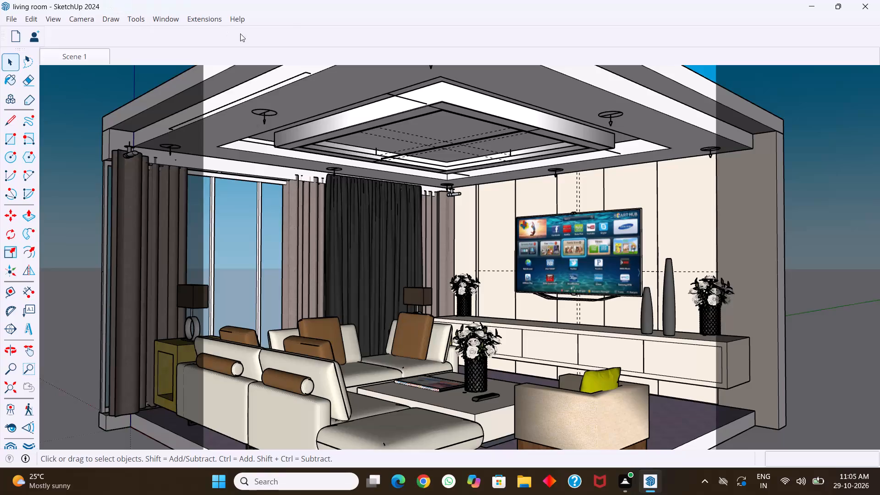
Show the V-Ray for SketchUp toolbar.
right_click(285, 17)
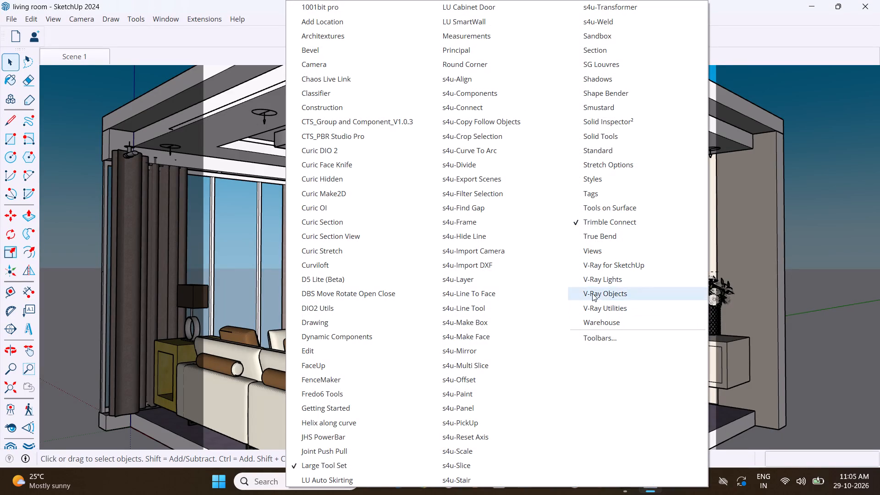
click(599, 263)
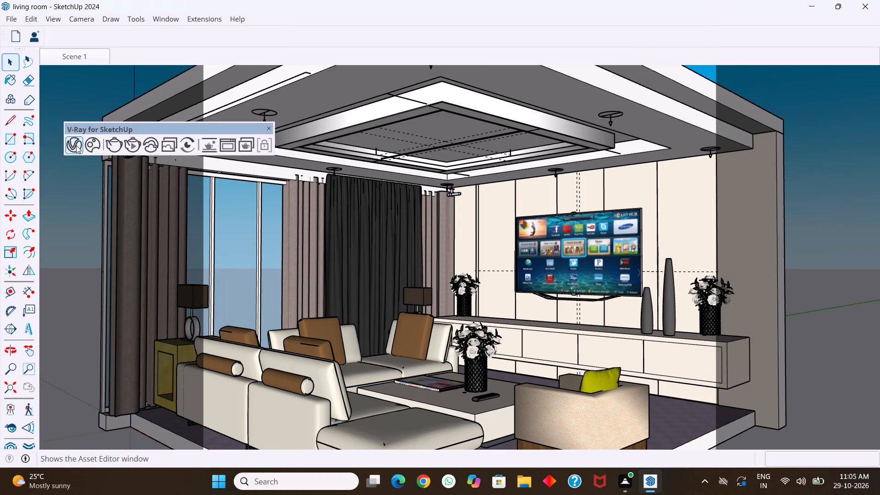
Open the V-Ray Asset Editor's render settings and expand the Render Output and Camera sections.
click(76, 145)
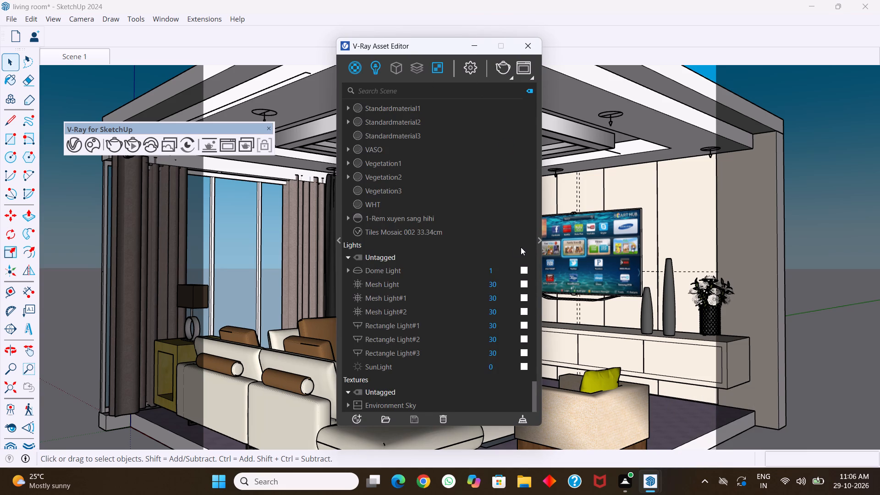
click(538, 242)
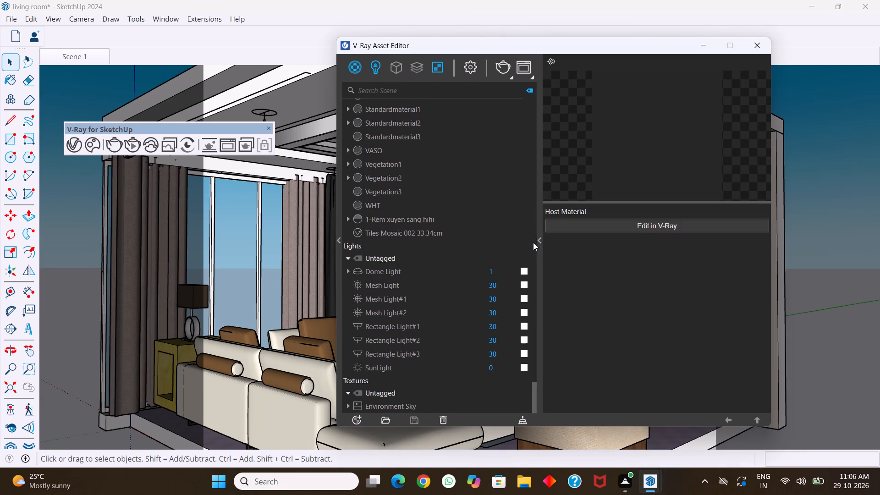
click(474, 67)
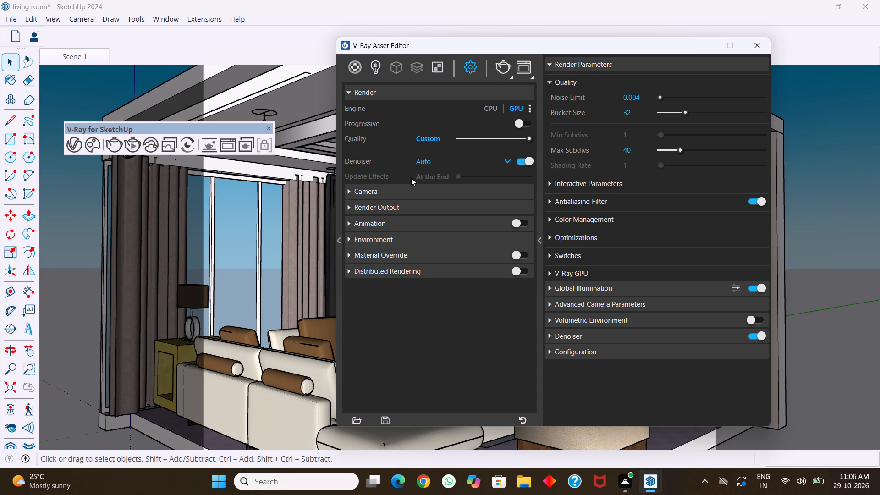
click(413, 204)
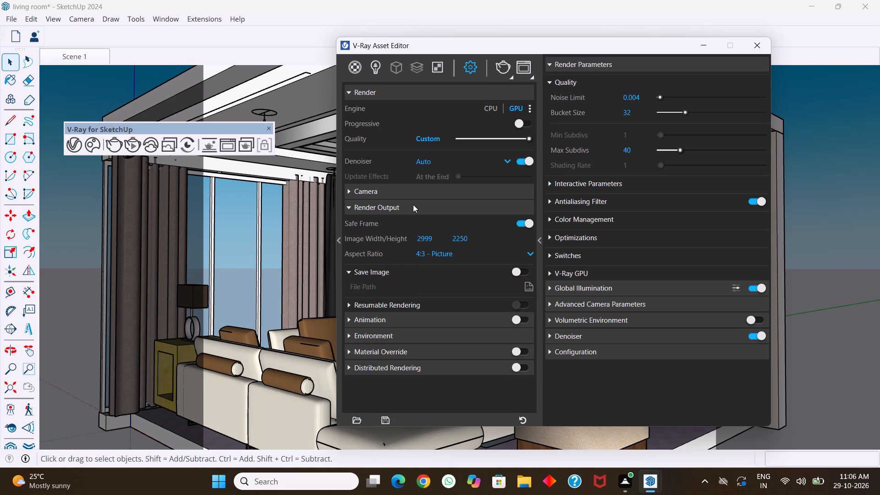
click(410, 191)
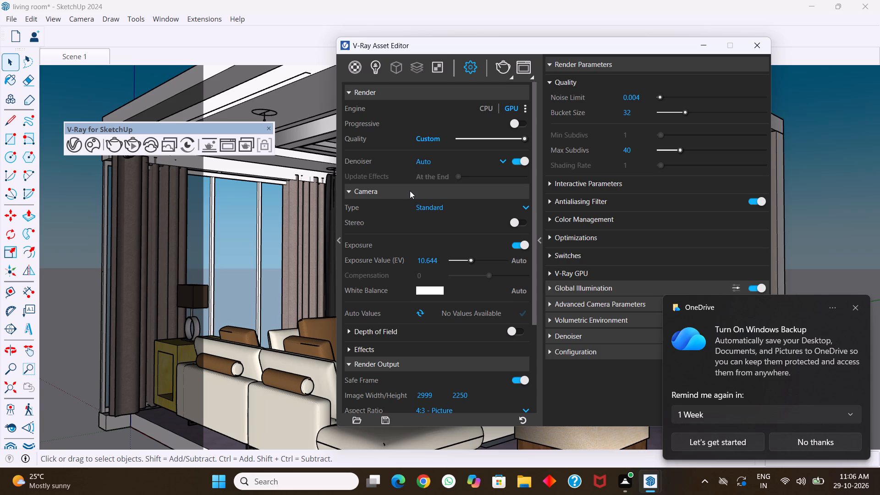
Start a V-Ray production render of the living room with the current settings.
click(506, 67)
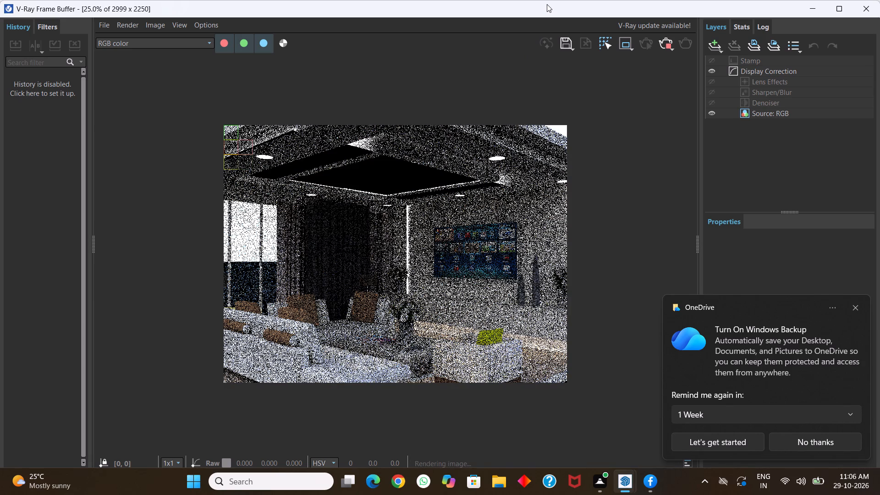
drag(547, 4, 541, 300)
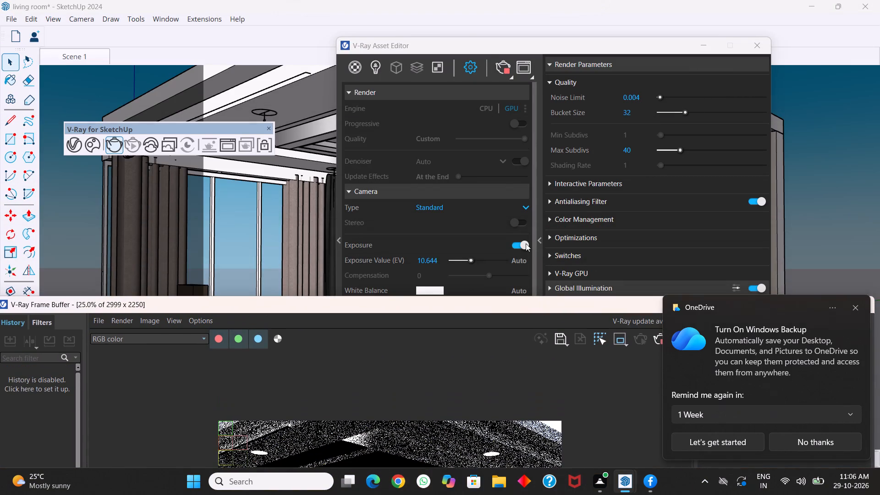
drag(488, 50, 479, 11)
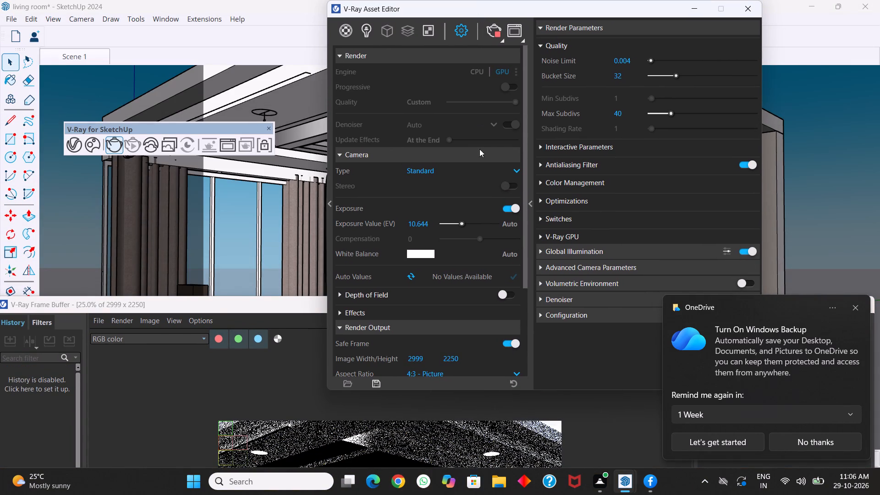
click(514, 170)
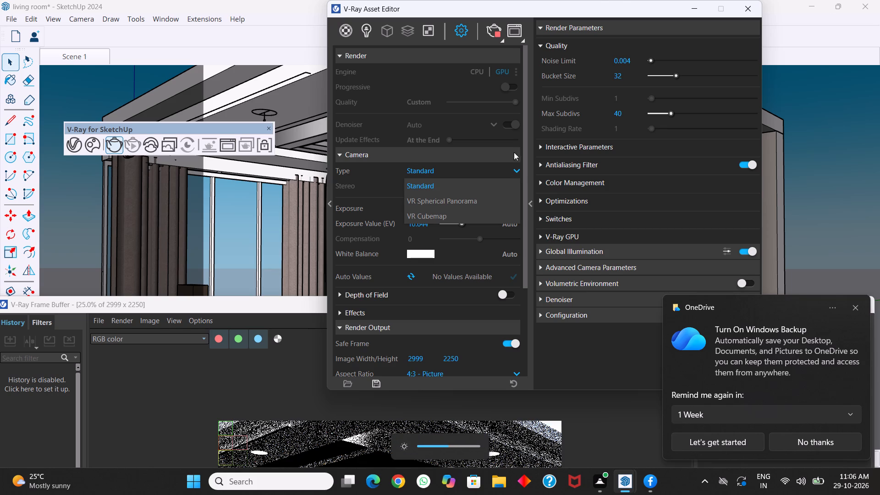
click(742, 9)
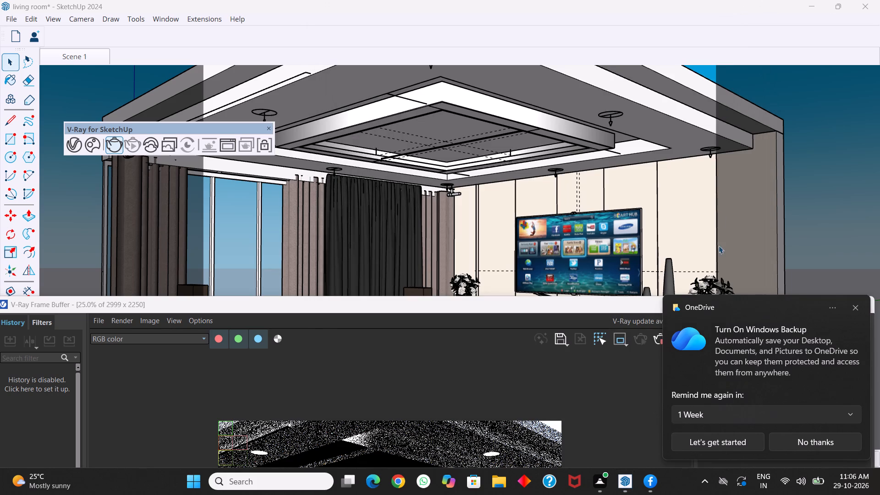
Uncover the model and reframe the view from farther back to take in the whole living room, including its ceiling and floor edges.
drag(533, 300, 551, 456)
scroll(484, 265, down, 3)
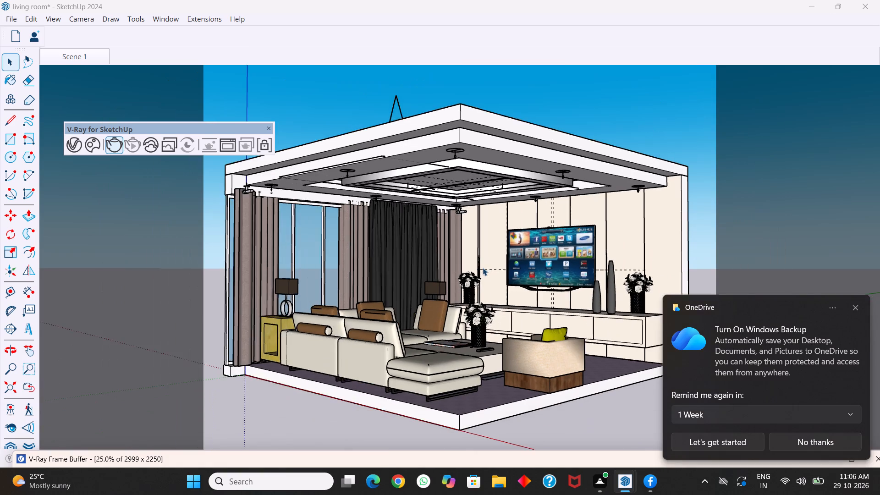
scroll(483, 268, down, 1)
scroll(482, 268, up, 1)
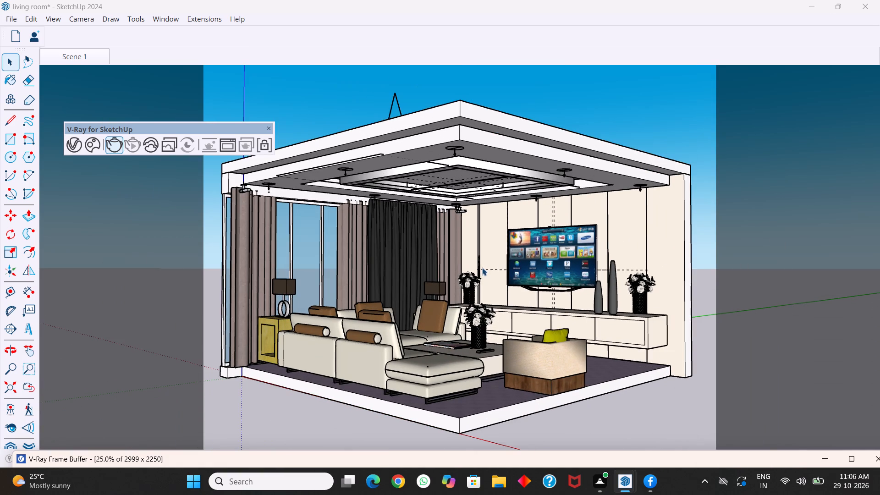
scroll(515, 331, up, 1)
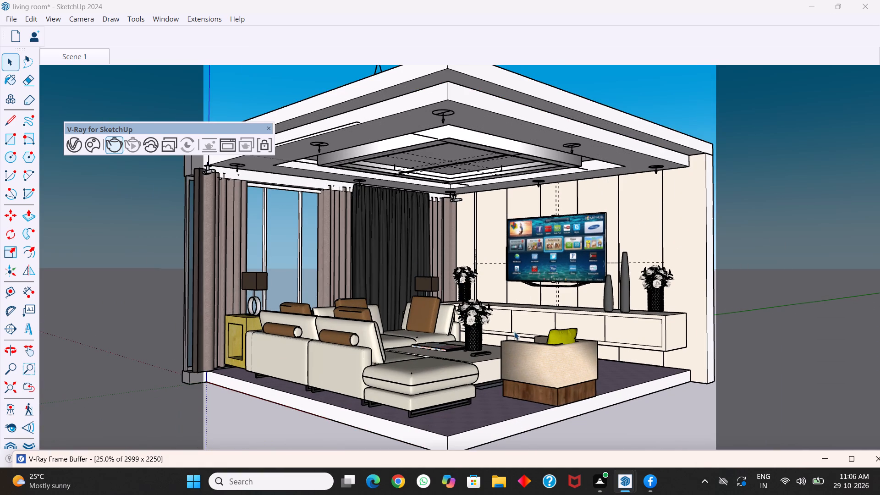
middle_click(506, 333)
scroll(503, 334, up, 1)
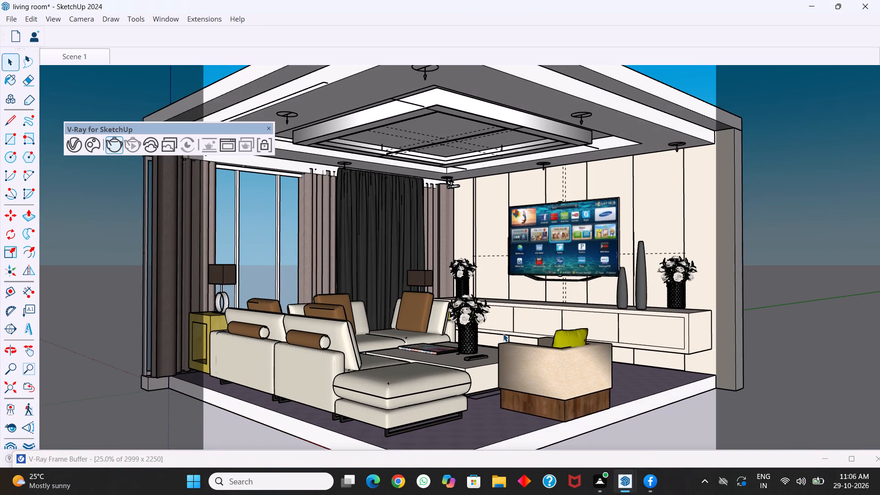
scroll(503, 334, down, 1)
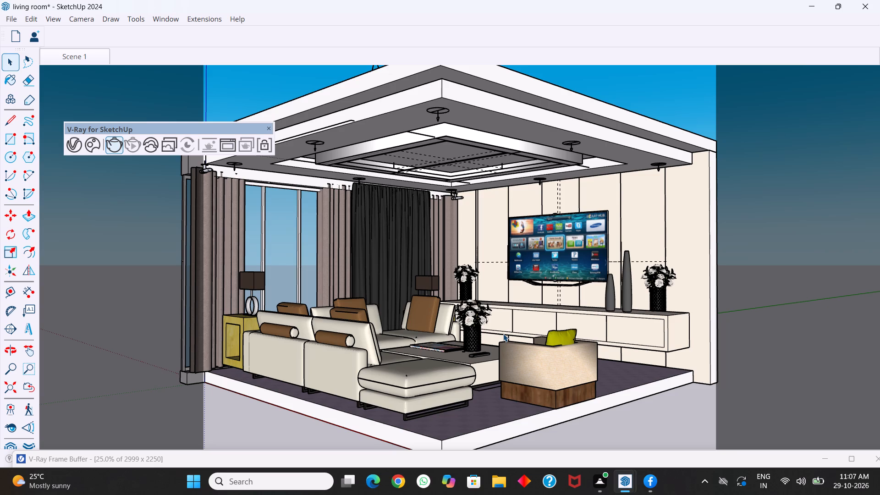
Bring the V-Ray Frame Buffer back, enable mouse-following buckets and region rendering, and direct rendering to the middle of the image.
drag(433, 455, 417, 296)
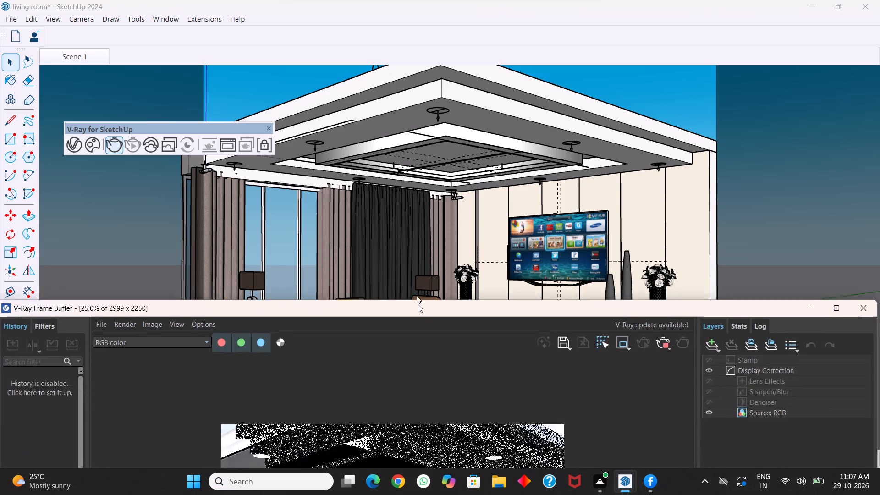
drag(417, 296, 453, 64)
drag(453, 64, 453, 62)
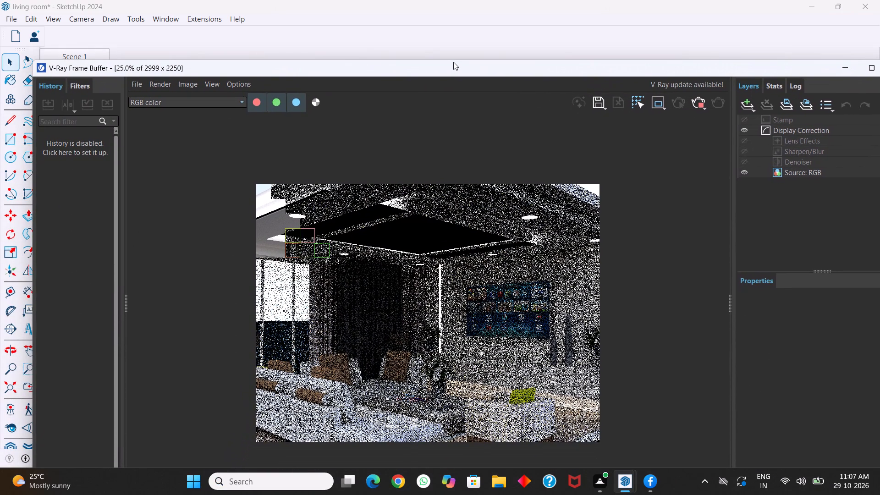
drag(453, 62, 444, 47)
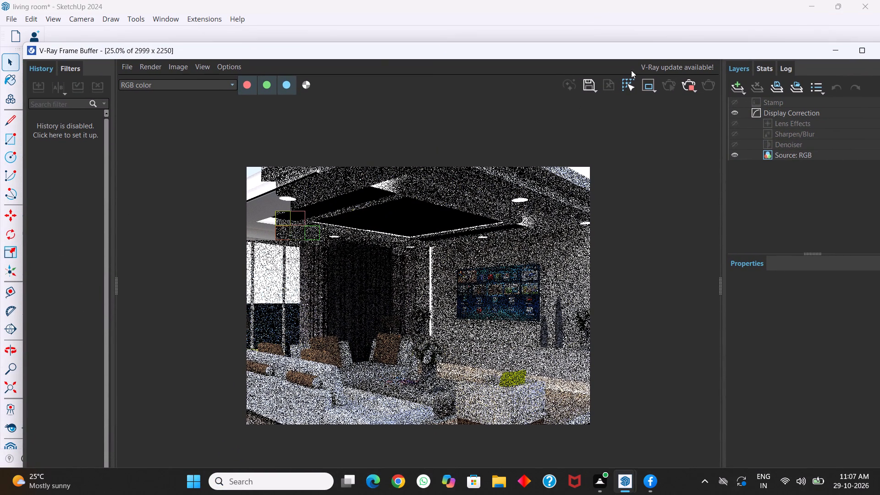
click(631, 86)
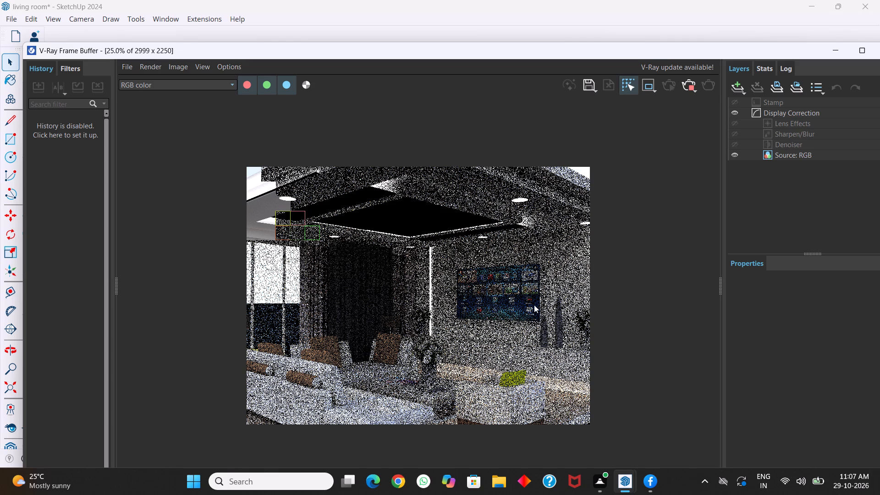
click(644, 79)
click(414, 358)
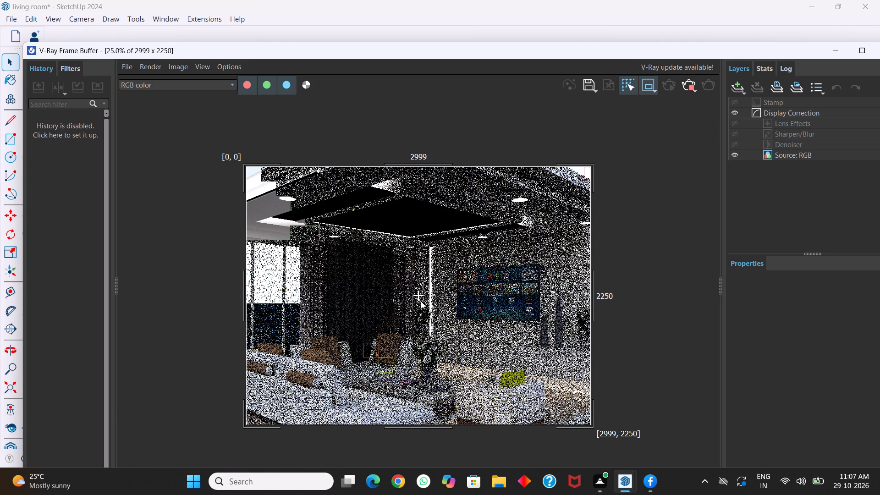
drag(421, 301, 450, 317)
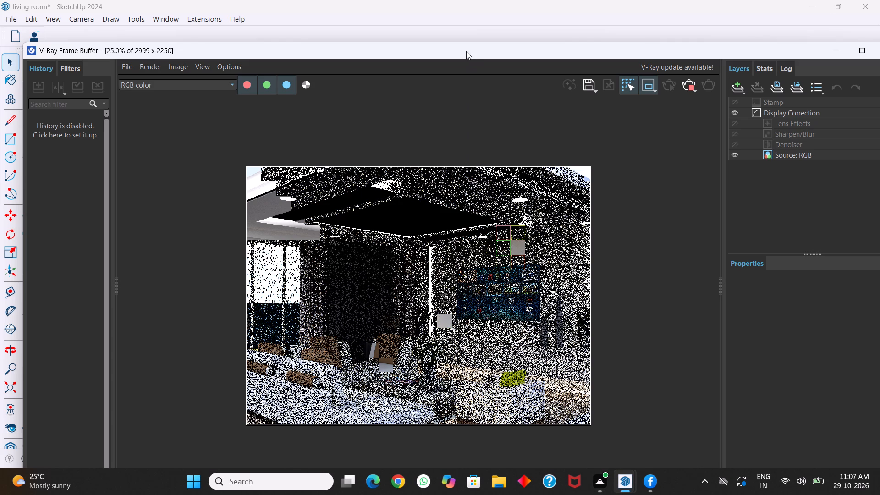
Set the V-Ray render output width to 2500, keeping the 4:3 aspect ratio.
drag(466, 51, 463, 196)
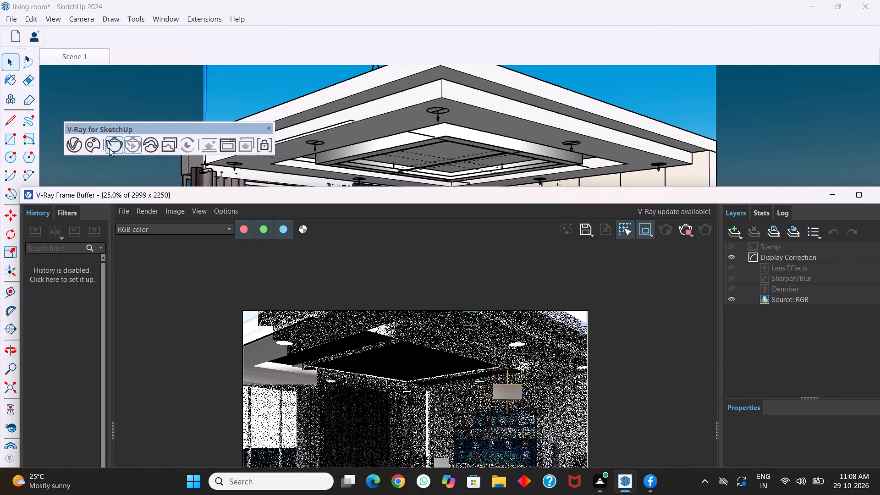
click(73, 144)
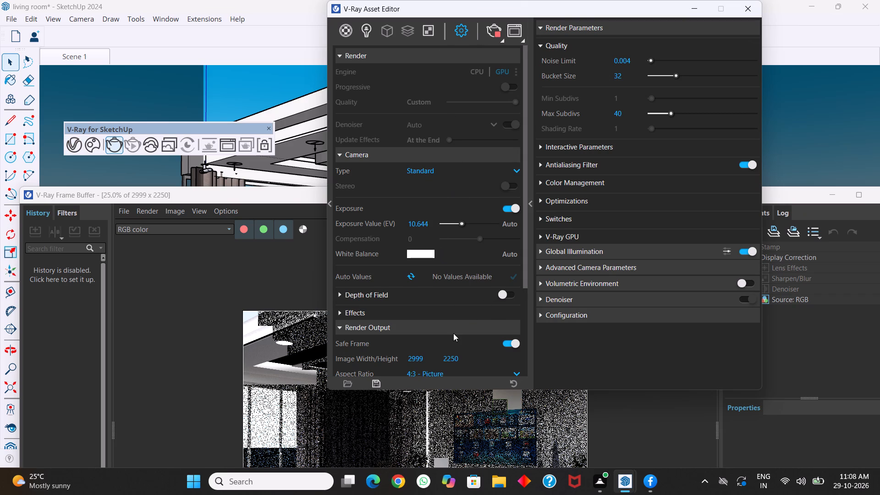
drag(431, 359, 398, 365)
text(2500)
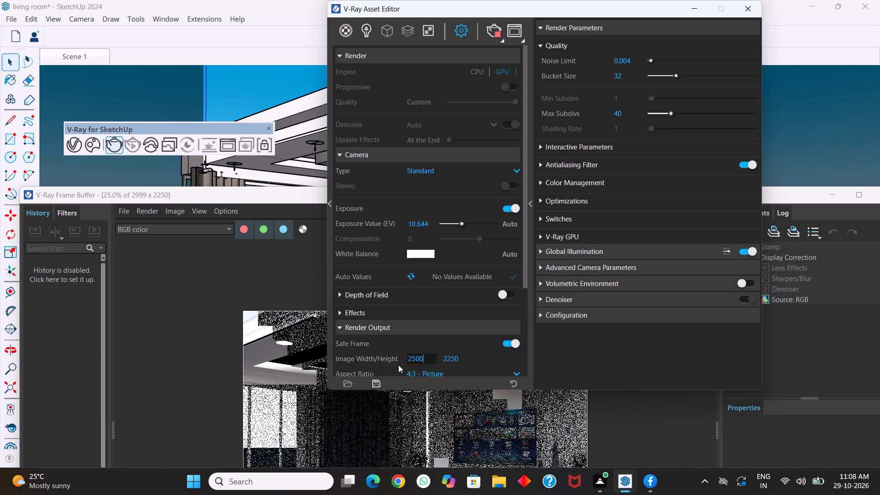
key(Return)
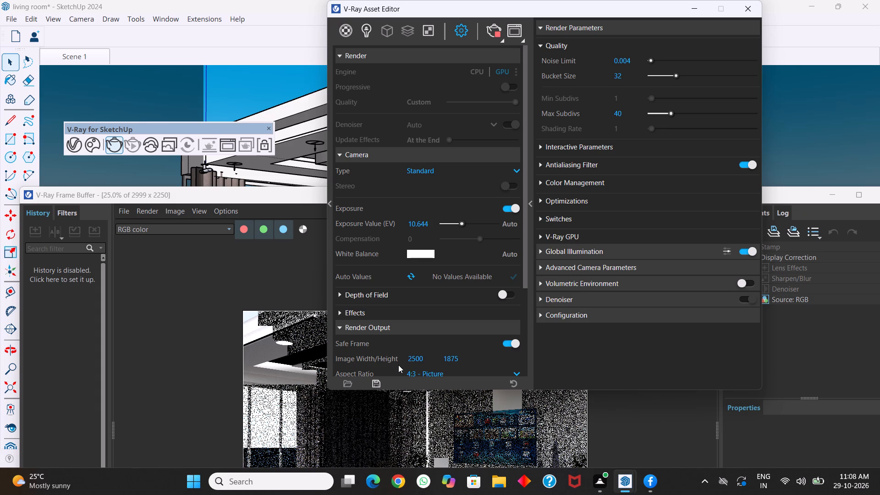
Stop the running render and start an interactive render of the reframed living room.
click(286, 193)
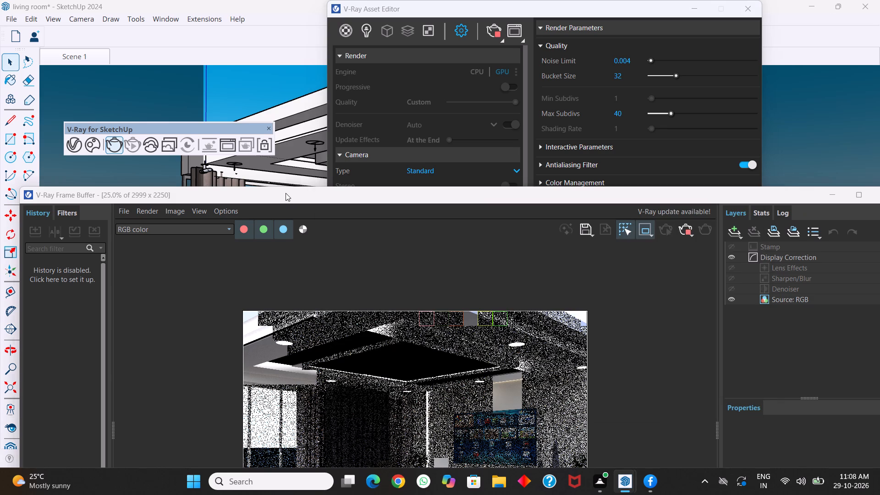
click(686, 231)
click(666, 230)
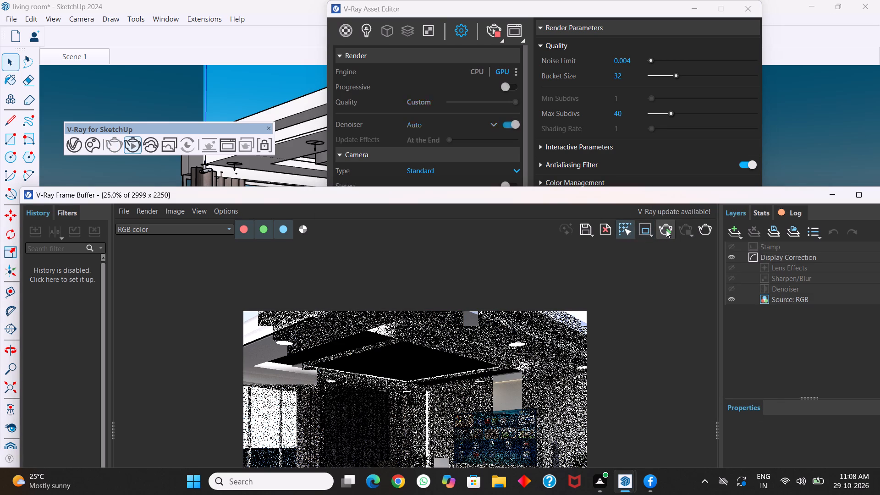
Bring the full render into view and examine the living room's furniture, curtains, TV wall and ceiling lighting up close and as a whole.
drag(535, 199, 523, 89)
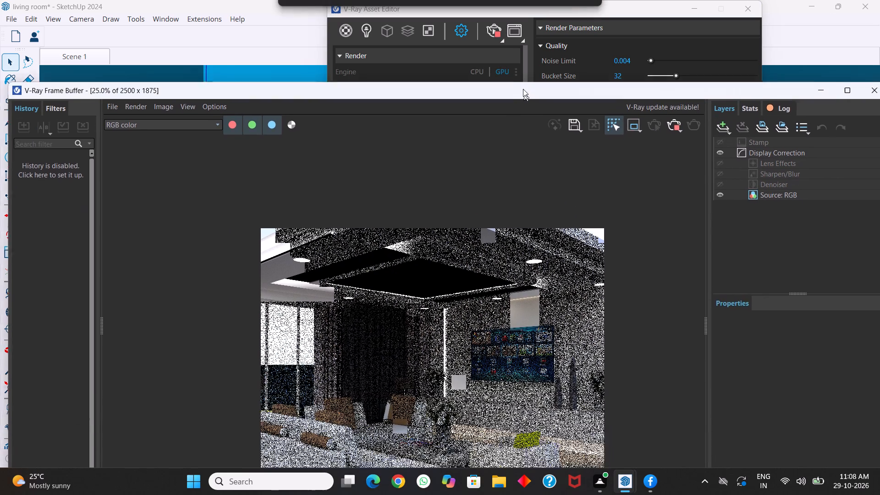
drag(523, 89, 519, 19)
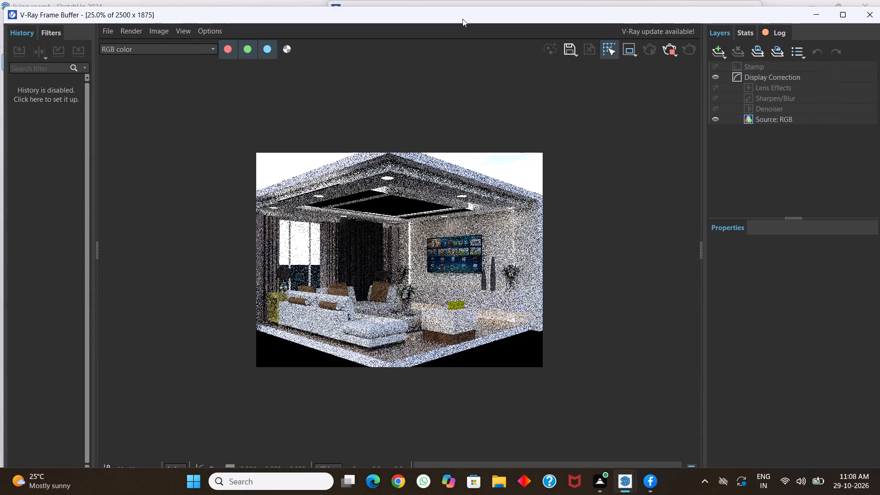
drag(462, 17, 464, 0)
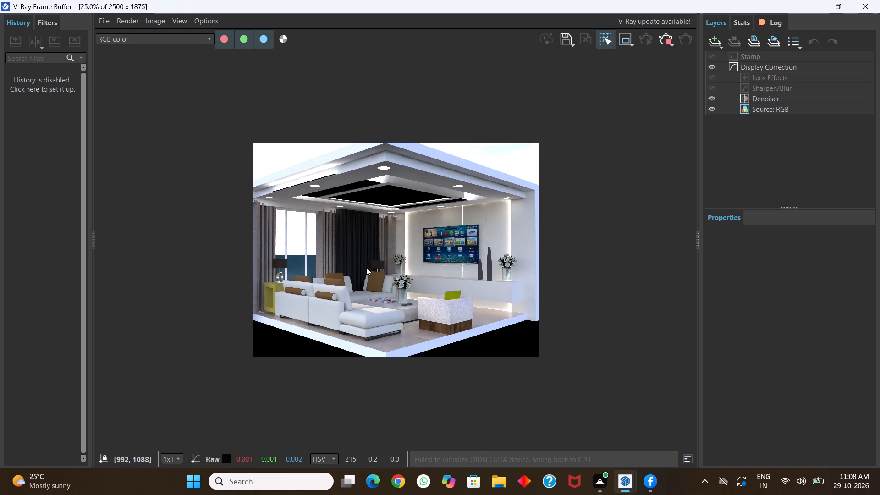
scroll(366, 267, up, 2)
scroll(366, 267, down, 3)
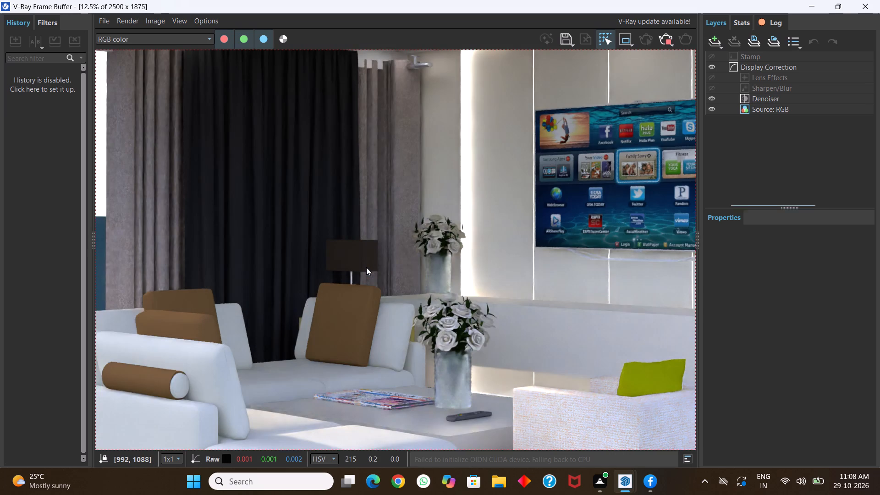
scroll(367, 267, up, 2)
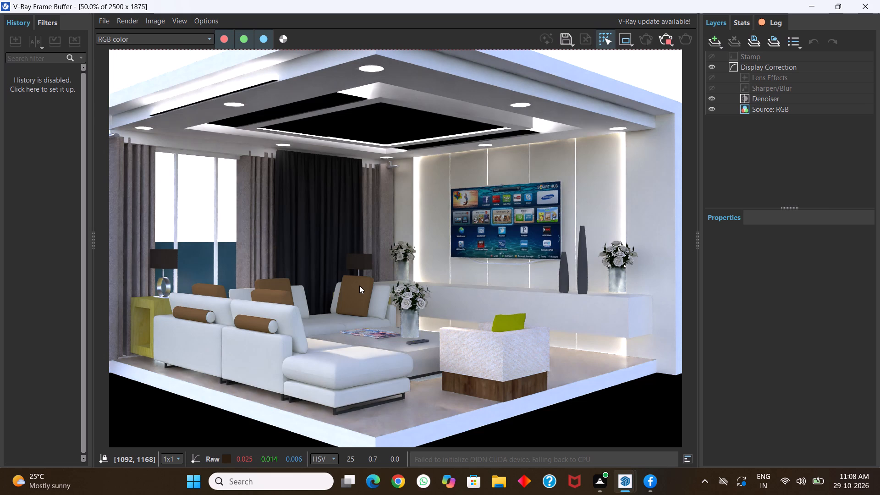
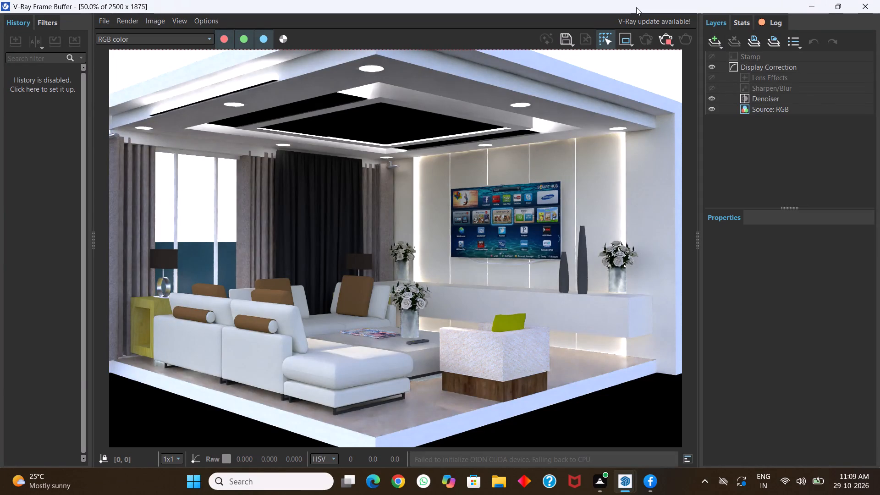
Uncover the V-Ray Asset Editor to check the scene's lights and their intensities, and bring the living room render back into view.
drag(636, 7, 601, 171)
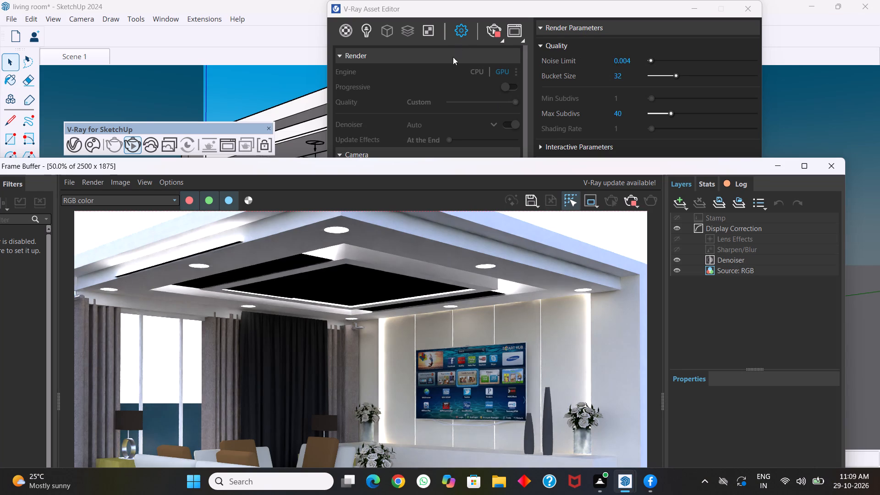
click(451, 59)
click(364, 35)
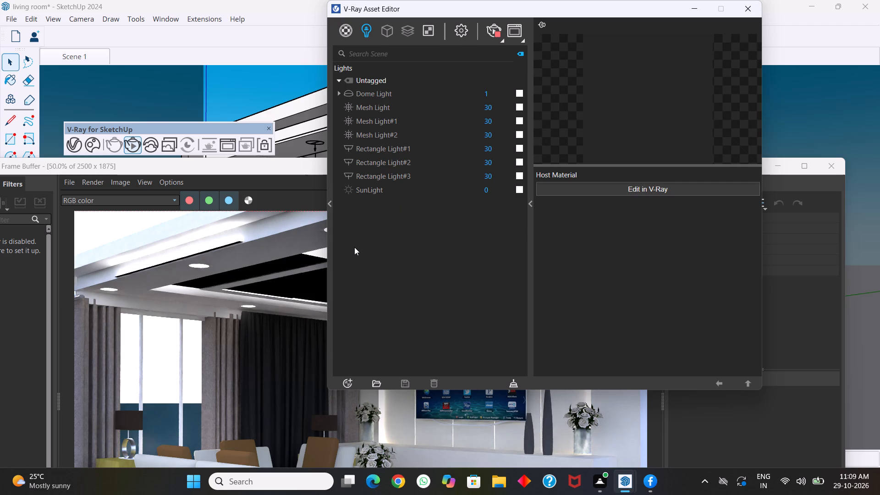
click(288, 165)
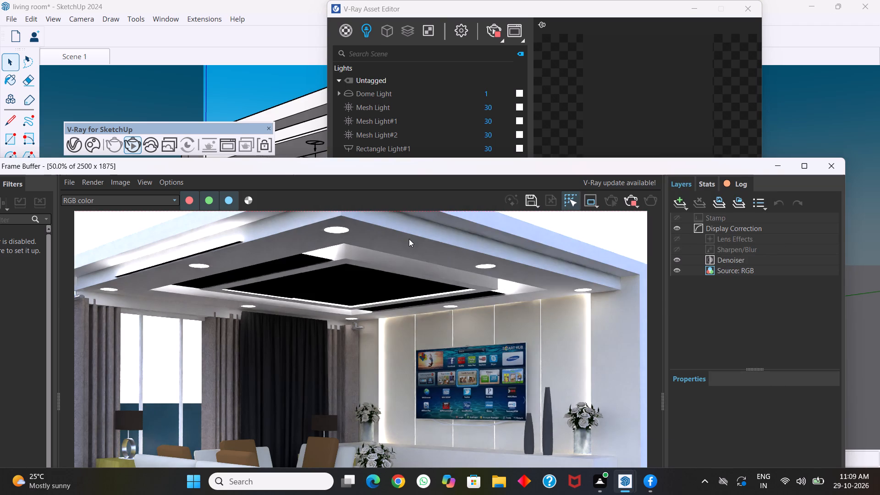
drag(419, 167, 419, 19)
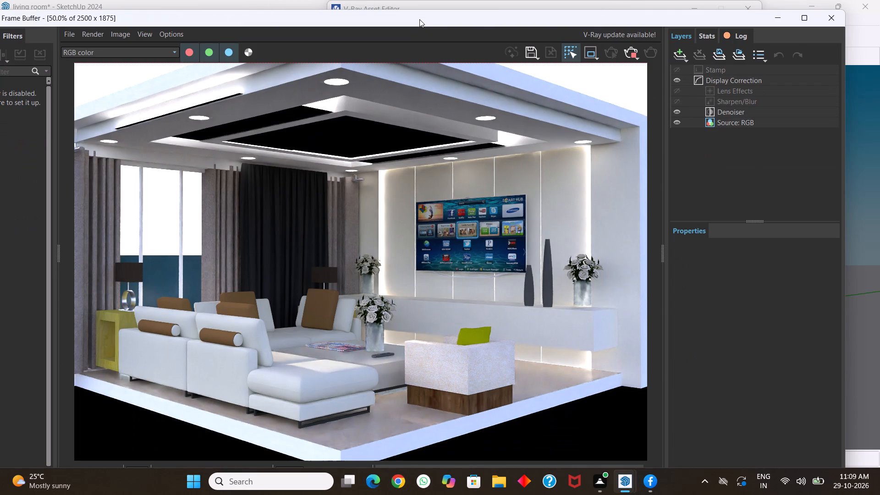
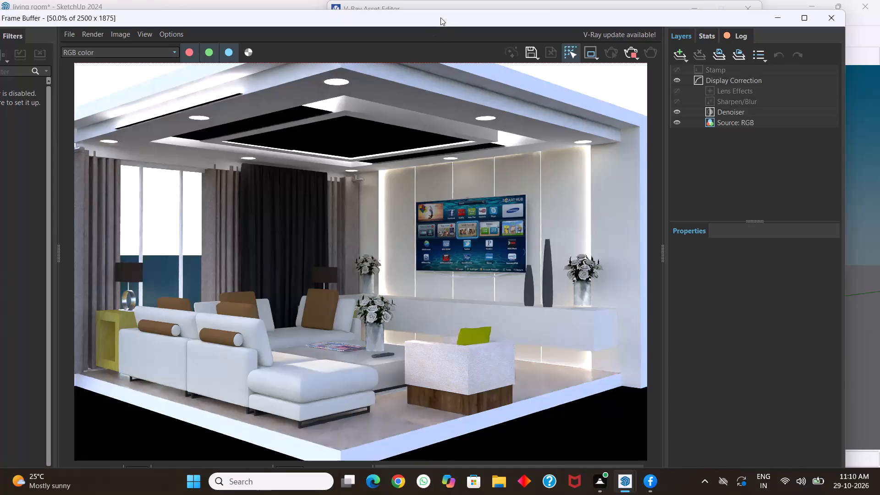
Close the V-Ray Frame Buffer showing the living room render to uncover the Asset Editor's light list.
drag(440, 17, 333, 168)
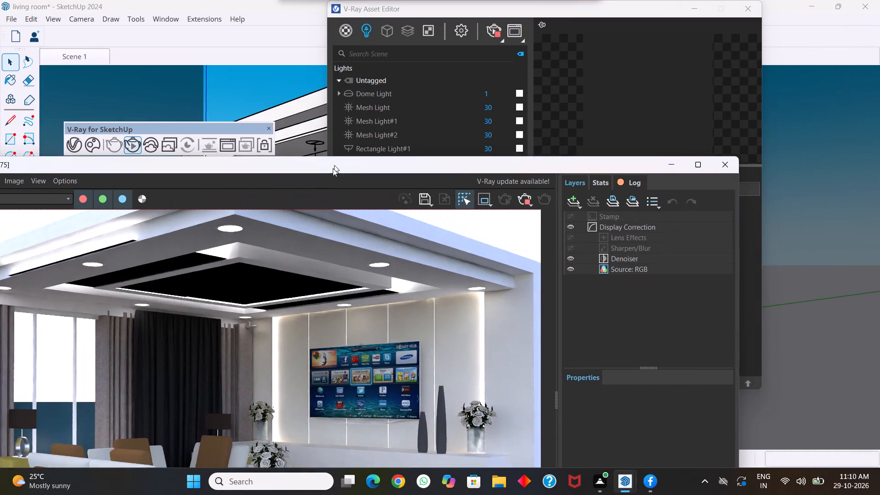
drag(333, 168, 319, 197)
click(709, 195)
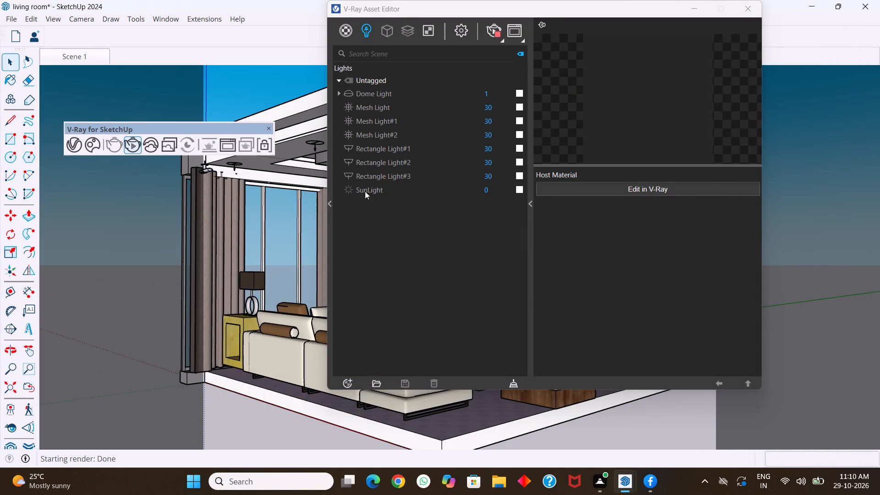
Examine the Dome Light's parameters and its expanded visibility, shadow and influence options.
click(390, 96)
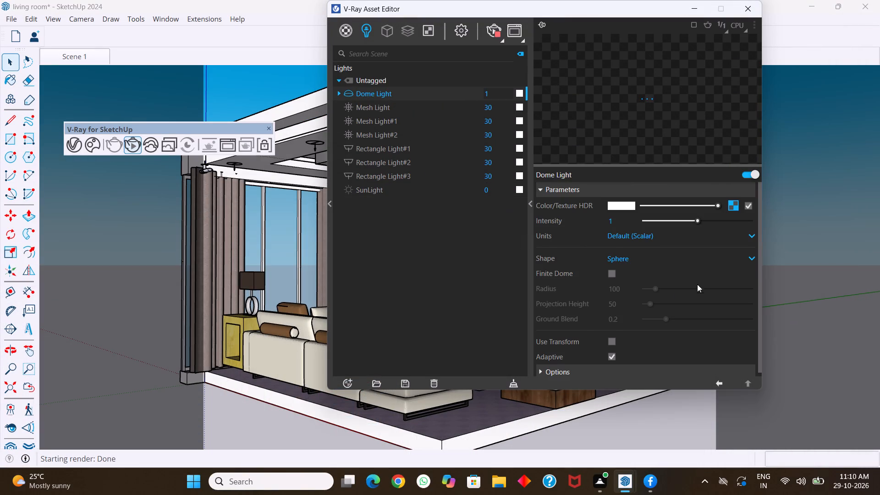
scroll(677, 291, down, 5)
click(573, 367)
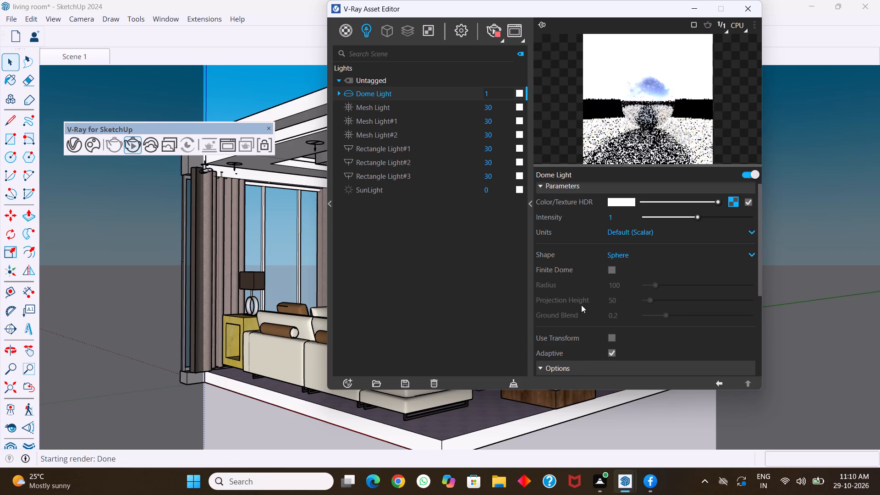
scroll(593, 281, down, 6)
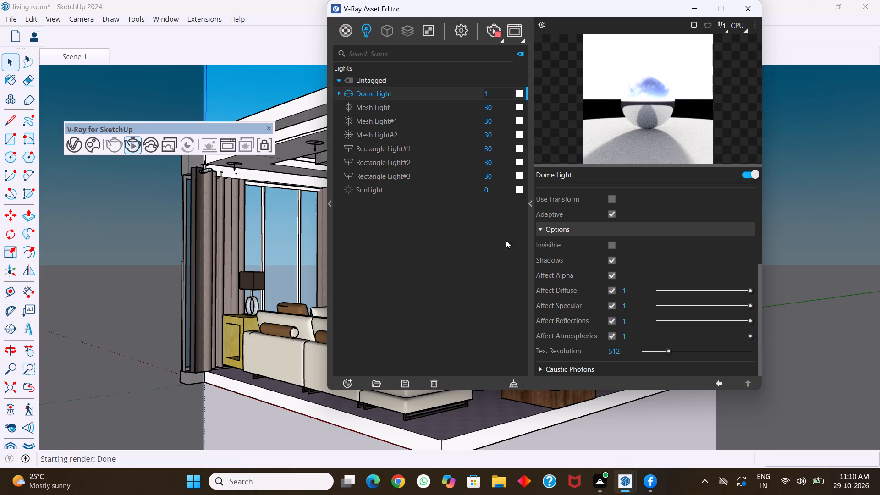
Create a new Override material in the scene's V-Ray materials.
click(349, 30)
right_click(349, 30)
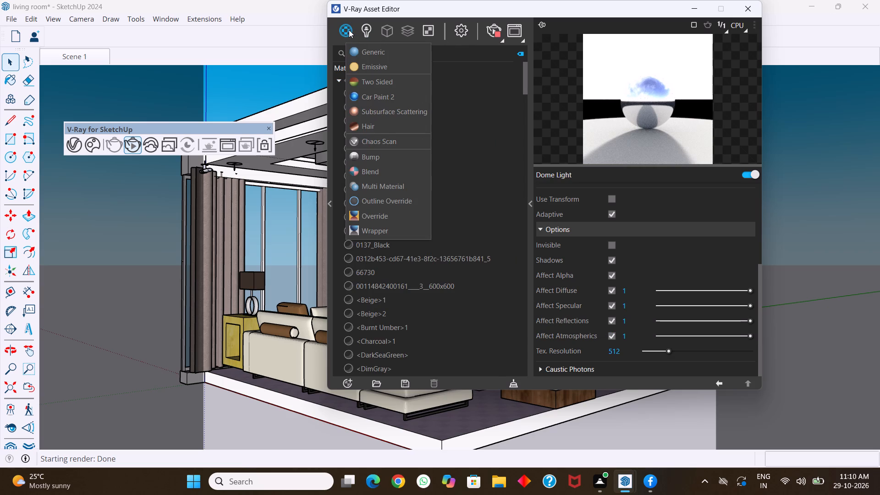
click(399, 216)
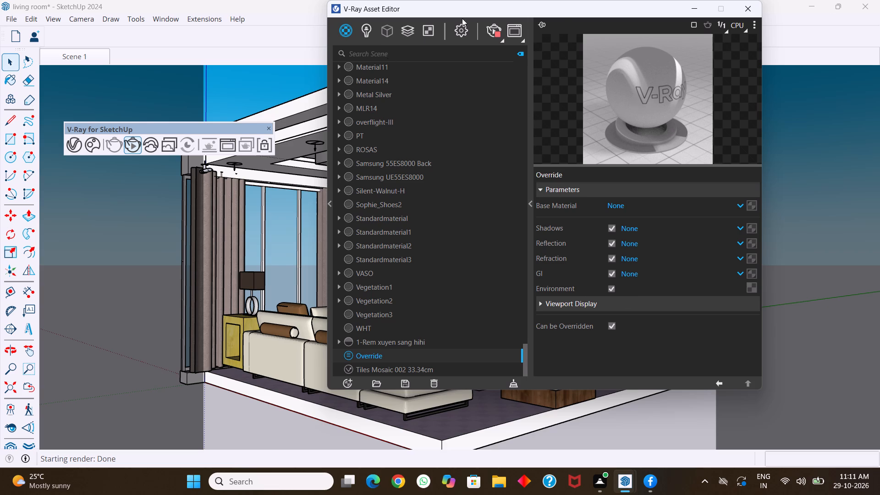
Move the V-Ray Asset Editor down so the living room's ceiling and TV wall are uncovered in the viewport.
drag(561, 8, 405, 299)
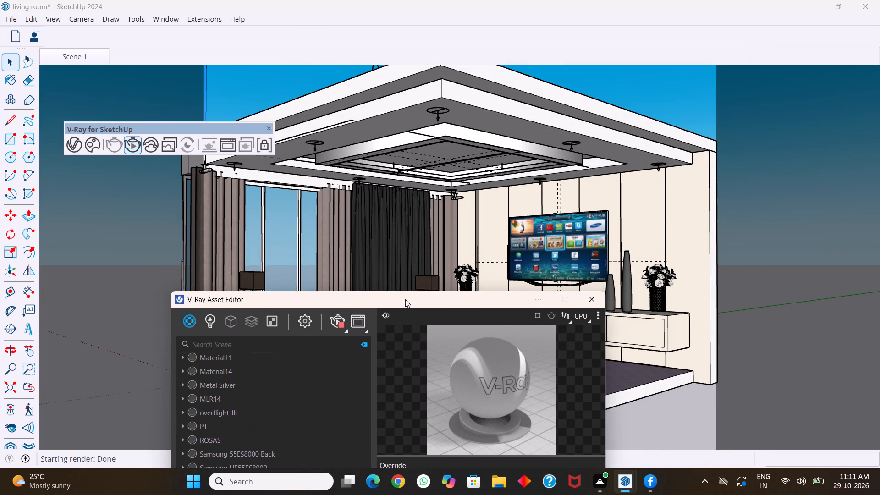
drag(405, 299, 440, 319)
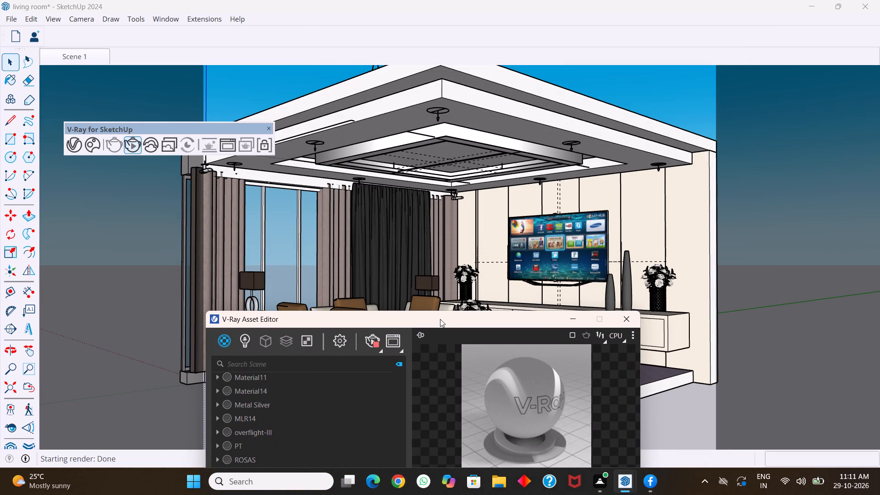
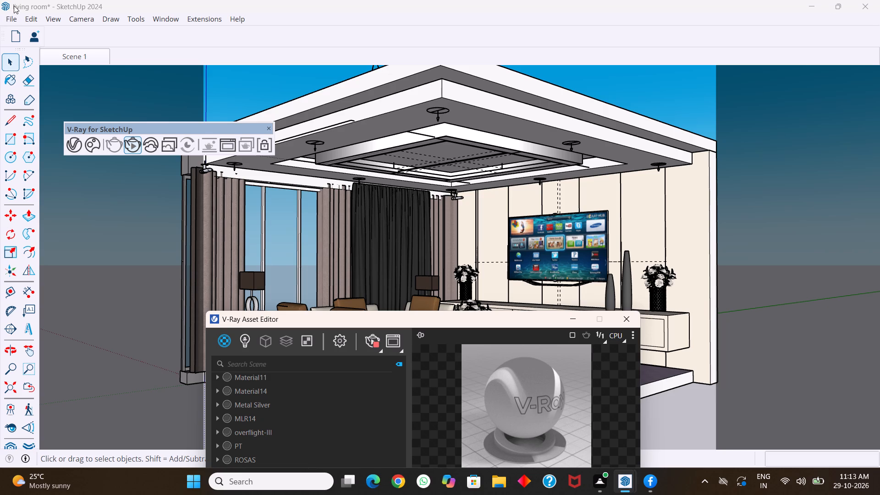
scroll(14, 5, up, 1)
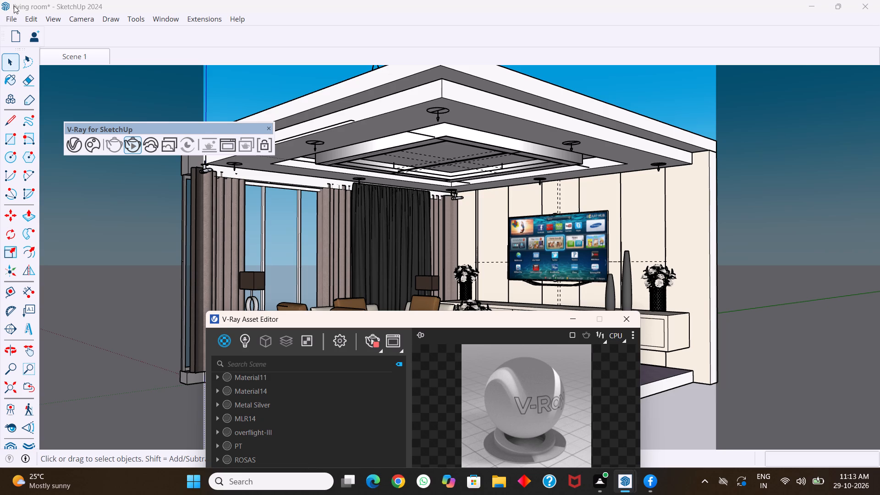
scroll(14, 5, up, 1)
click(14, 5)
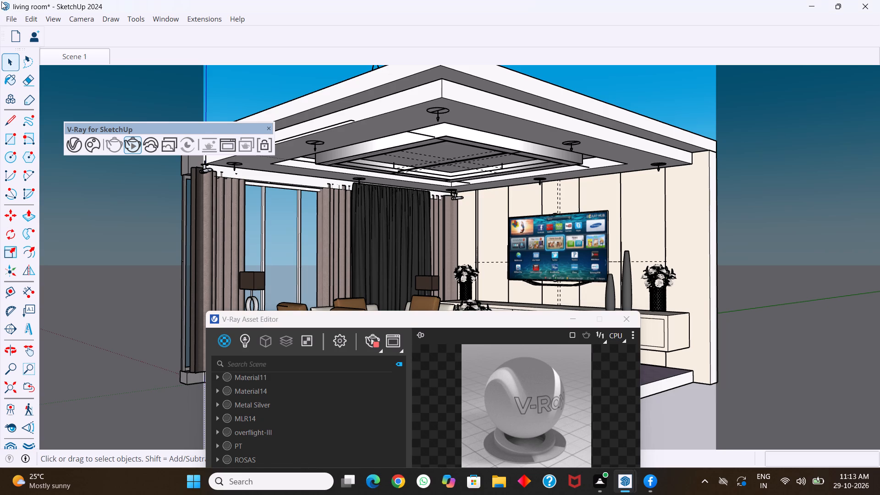
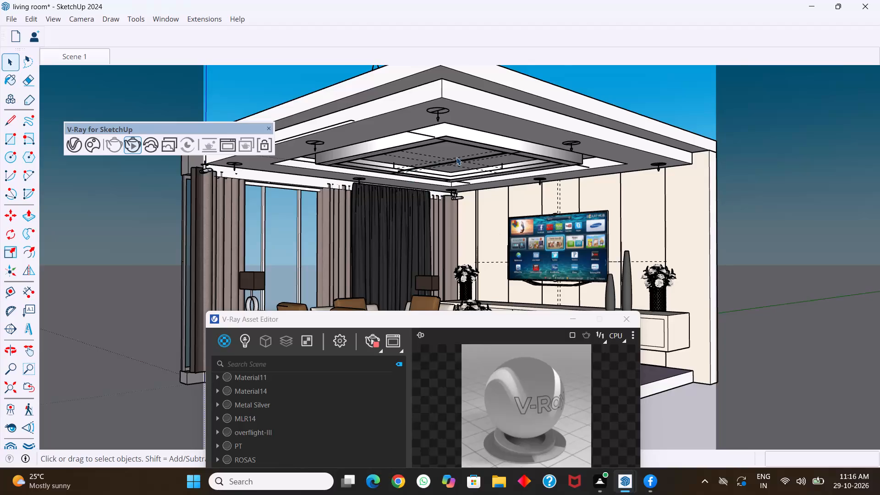
Delete the V-Ray rectangle light at the centre of the living room's recessed false ceiling.
scroll(460, 178, up, 3)
click(460, 154)
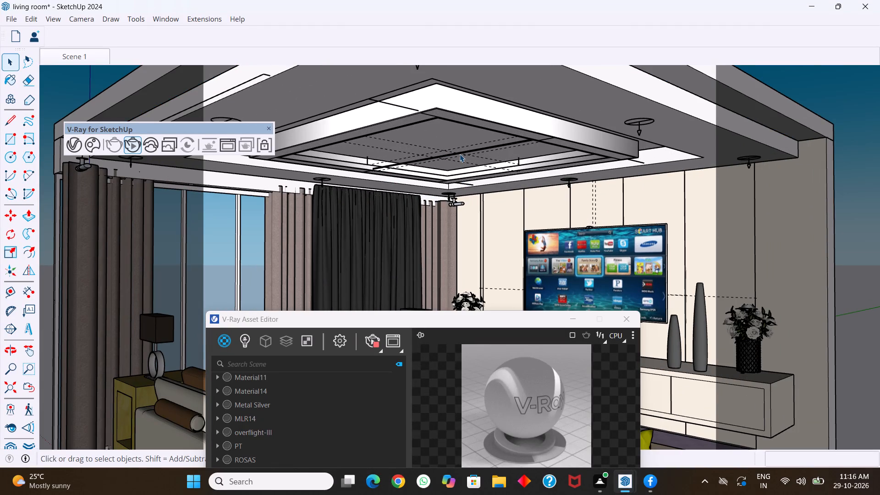
key(Delete)
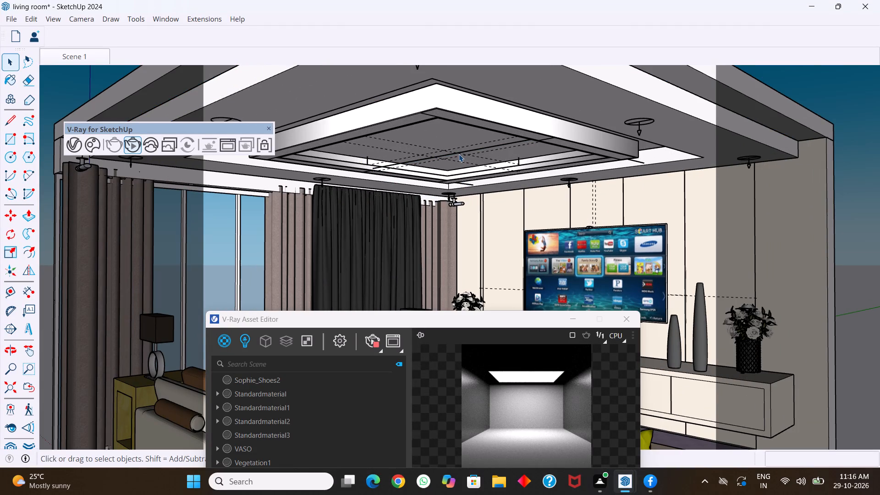
click(458, 154)
key(Delete)
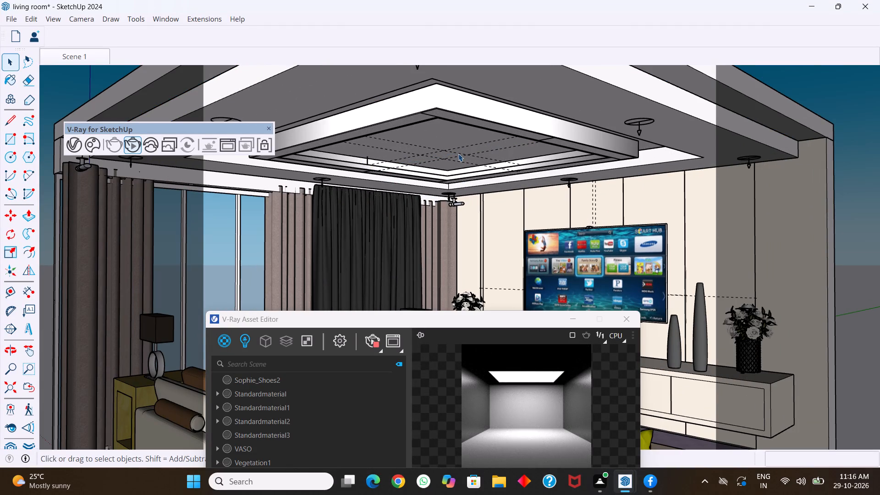
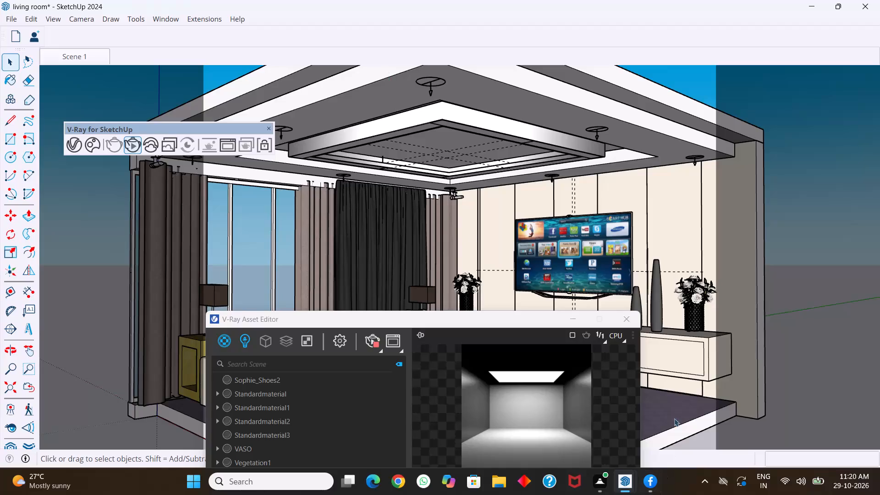
Open the recent bathroom model, saving the changes to the living room file.
click(241, 21)
click(297, 35)
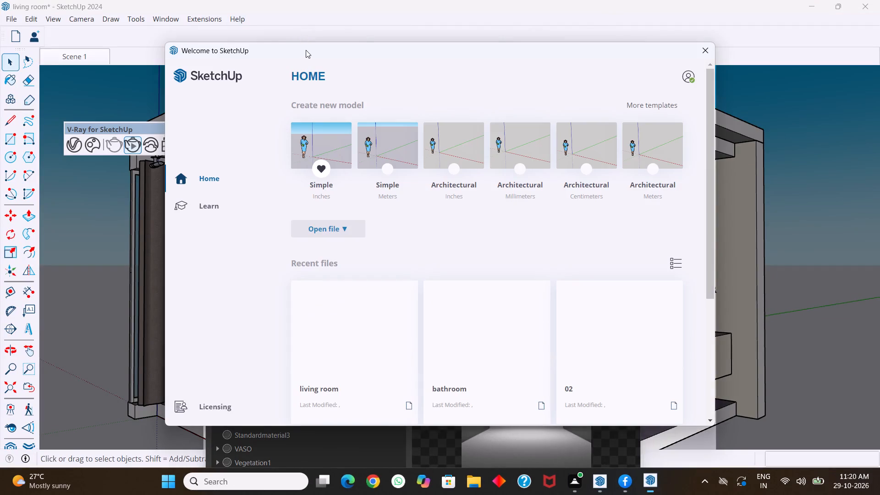
click(499, 341)
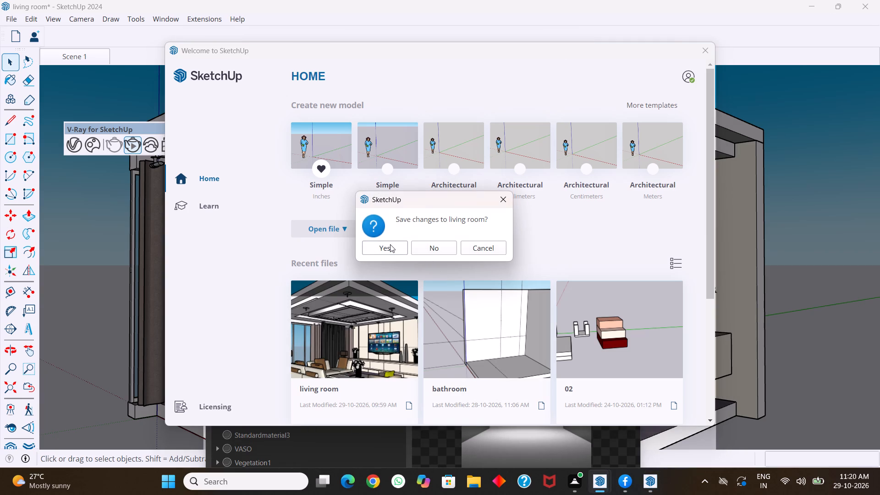
click(390, 244)
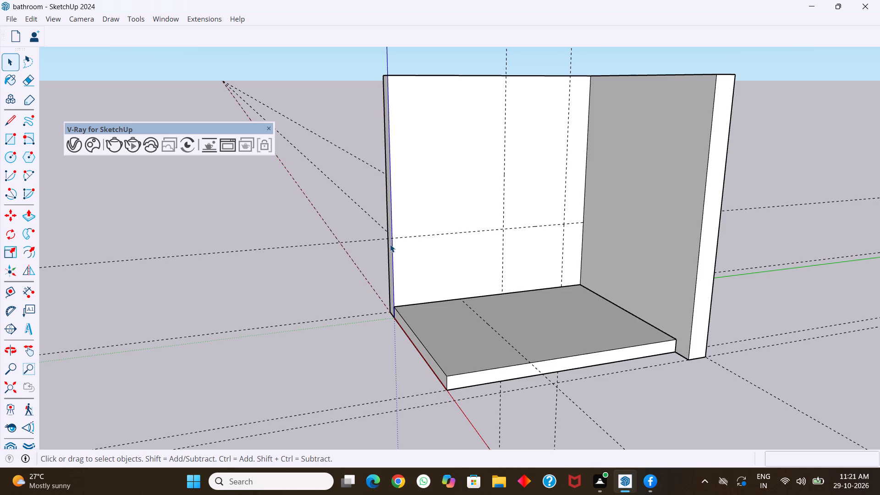
Measure along the back wall's base from the floor's rear corner to the guide crossing the floor, and undo the point this places.
middle_drag(582, 295, 511, 304)
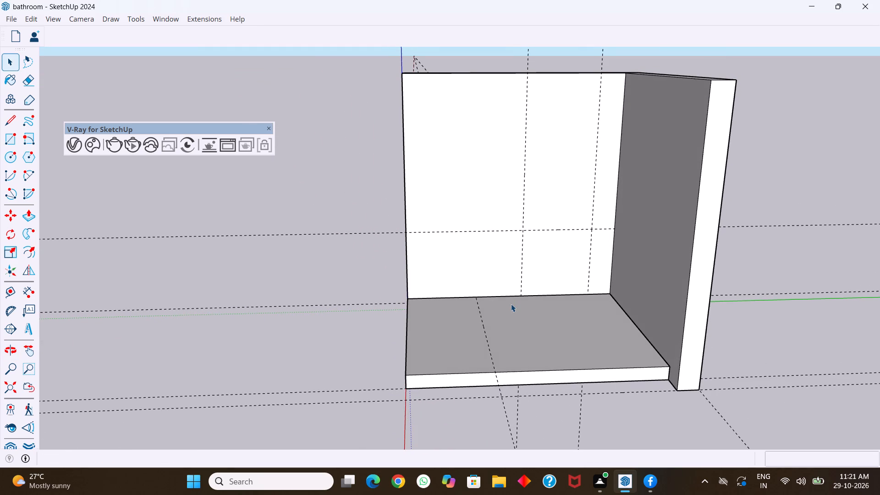
middle_click(511, 304)
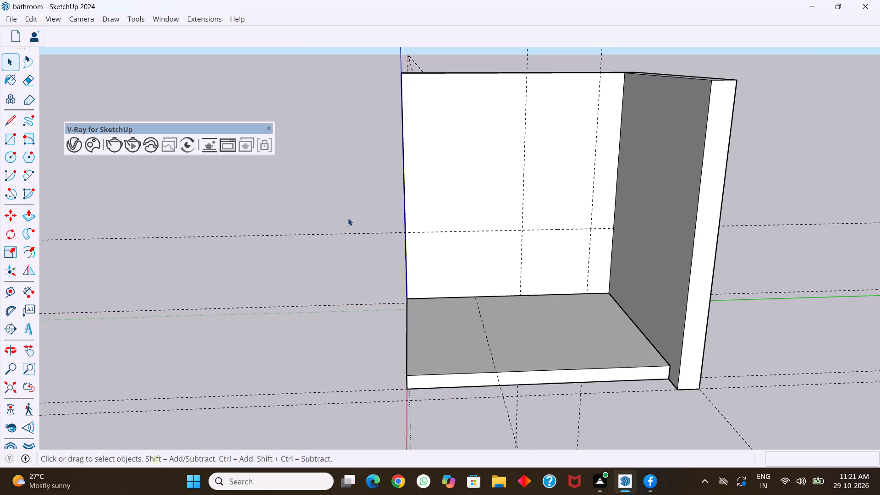
click(14, 291)
click(407, 297)
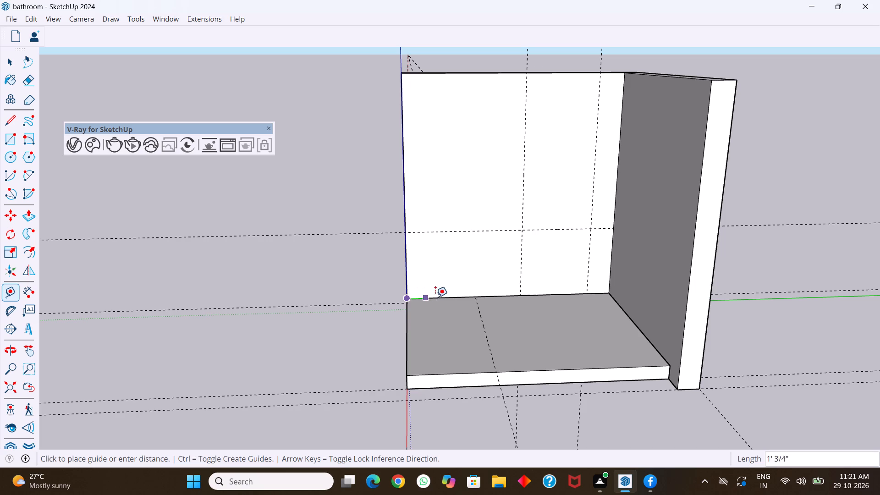
click(475, 294)
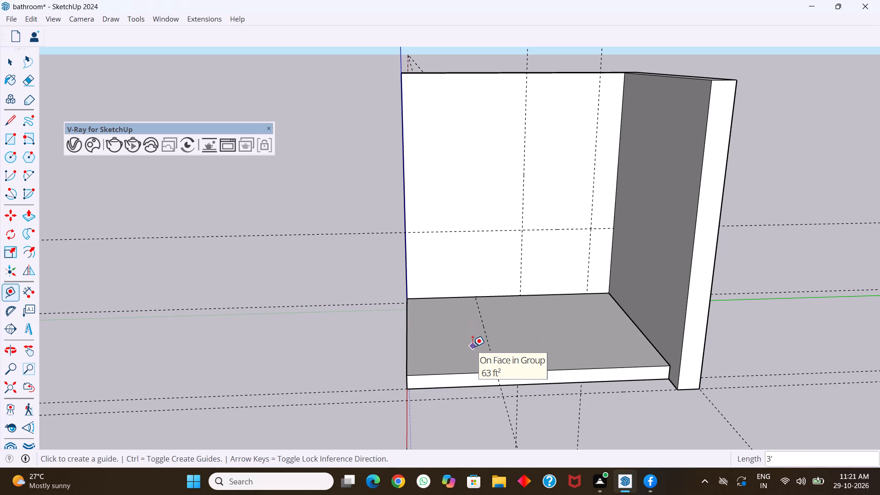
key(ctrl+z)
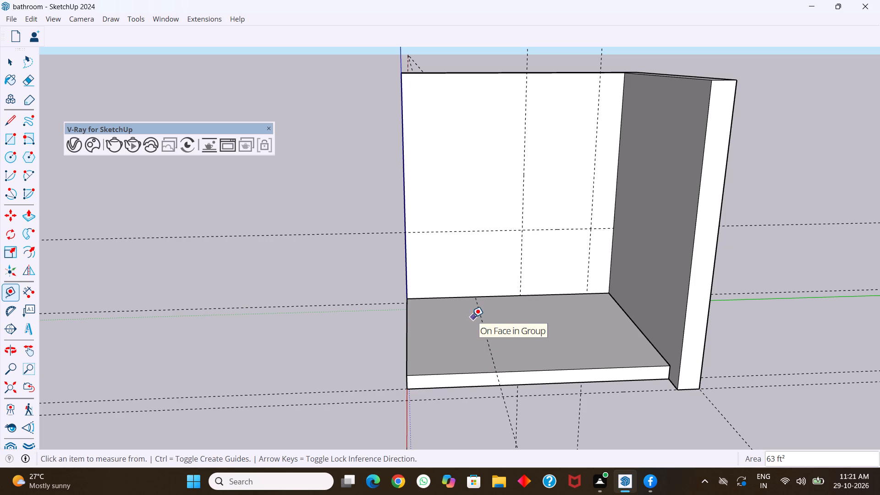
key(space)
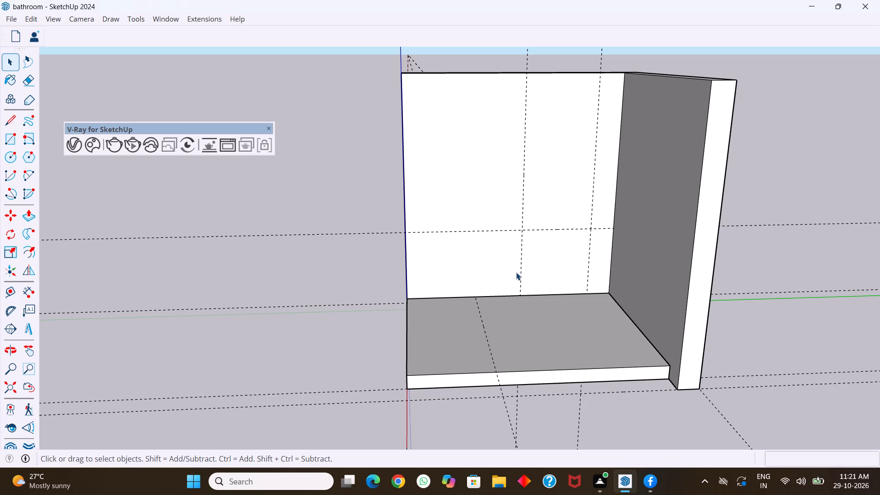
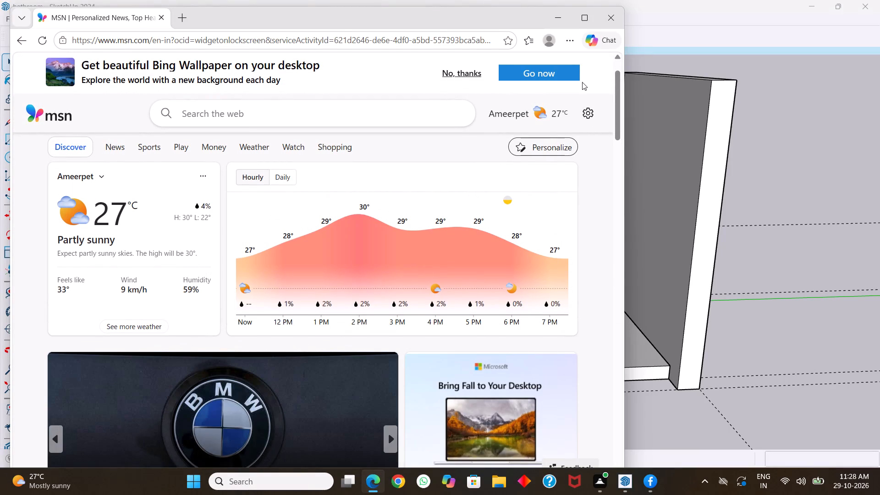
Close the MSN browser window covering the bathroom model.
click(612, 21)
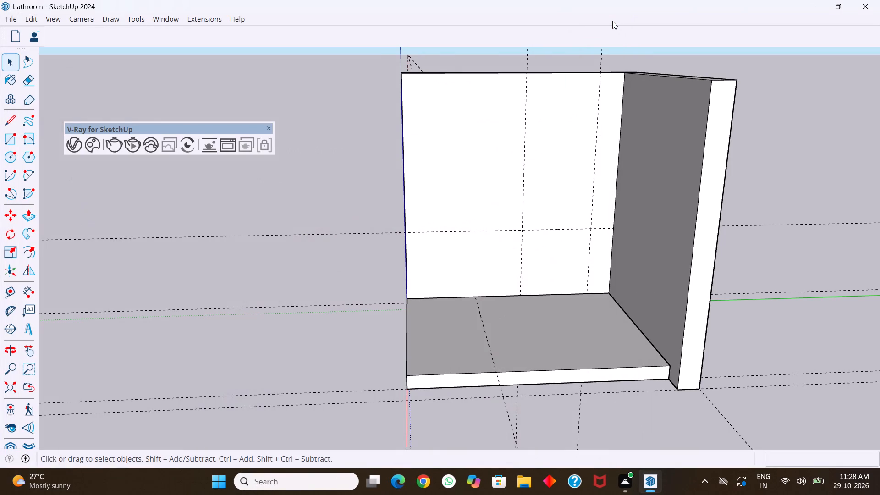
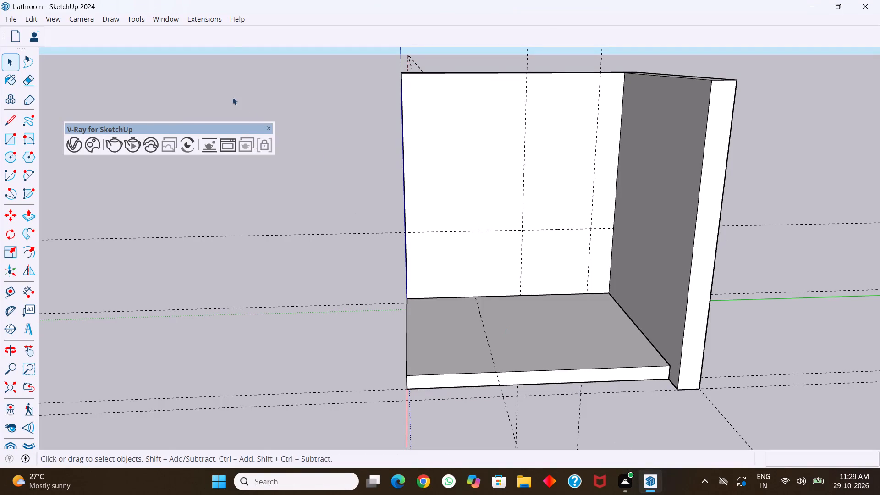
Open the saved living room model from the bathroom session.
click(236, 18)
click(283, 35)
click(484, 313)
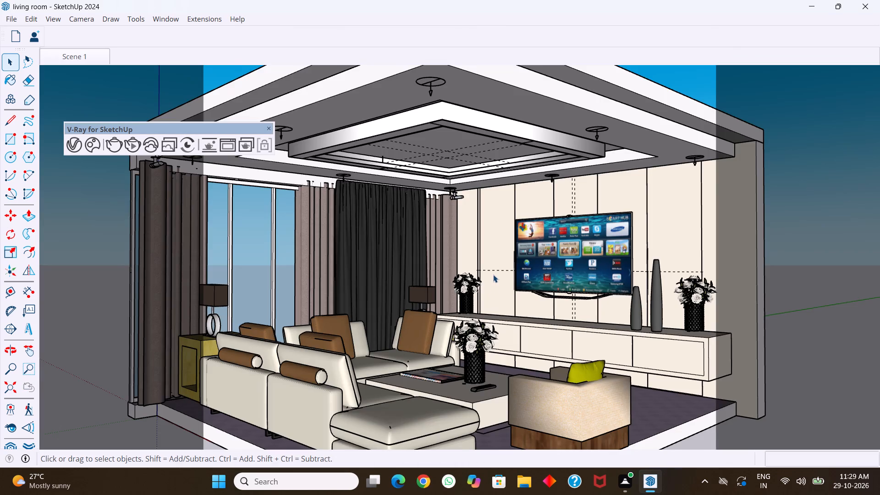
Recall the Scene 1 view and examine the whole furnished living room from slightly farther back.
scroll(493, 275, down, 3)
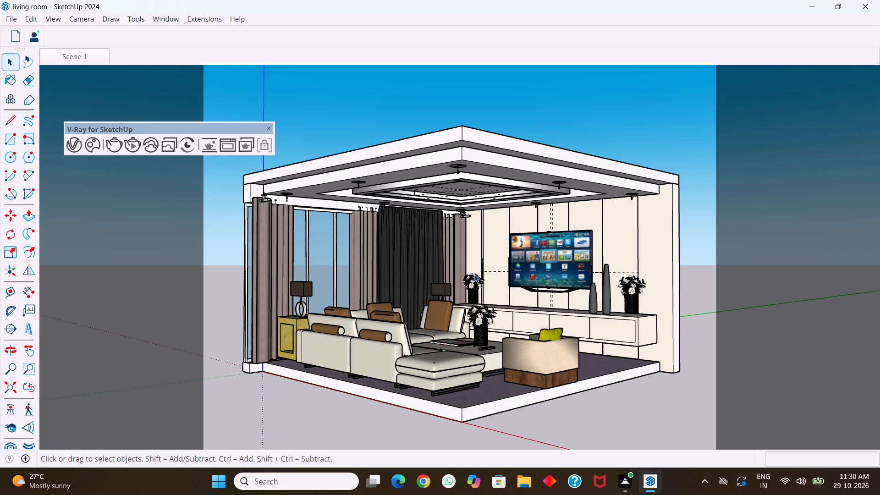
click(100, 55)
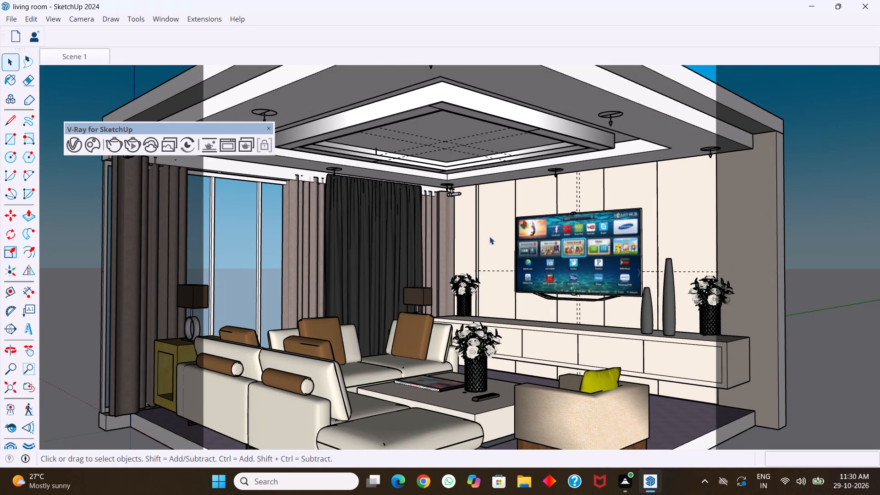
scroll(505, 237, down, 2)
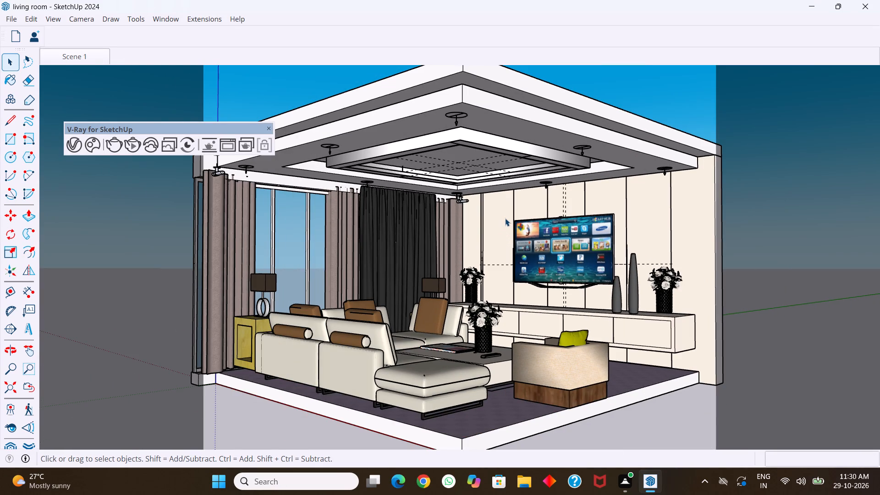
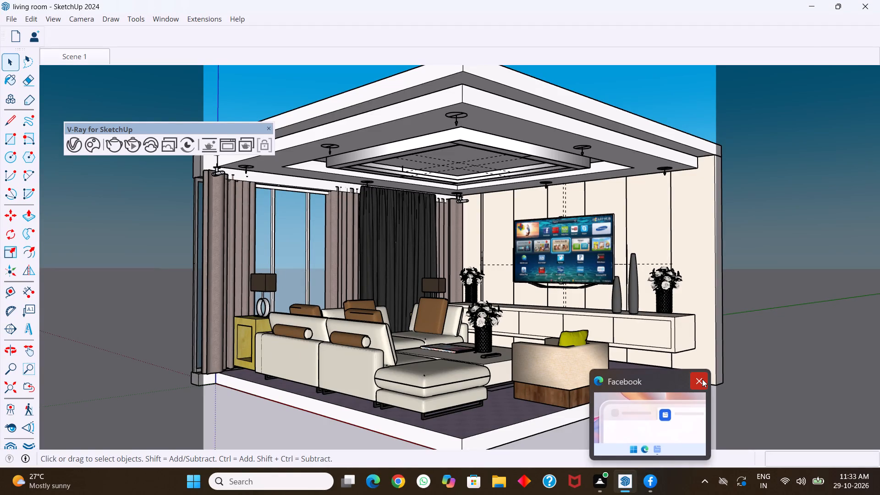
Close the open Facebook window, leaving the living room model on screen.
click(702, 379)
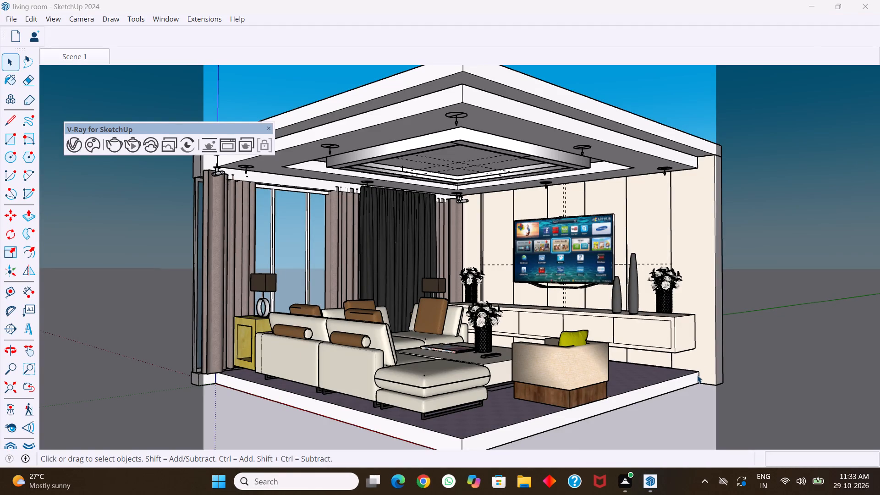
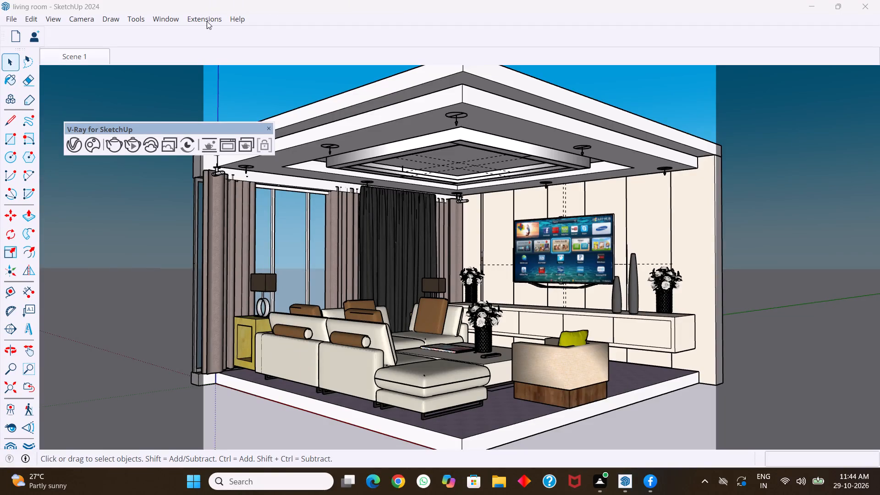
Open the recent bathroom model from the Welcome to SketchUp window in place of the living room model.
click(236, 19)
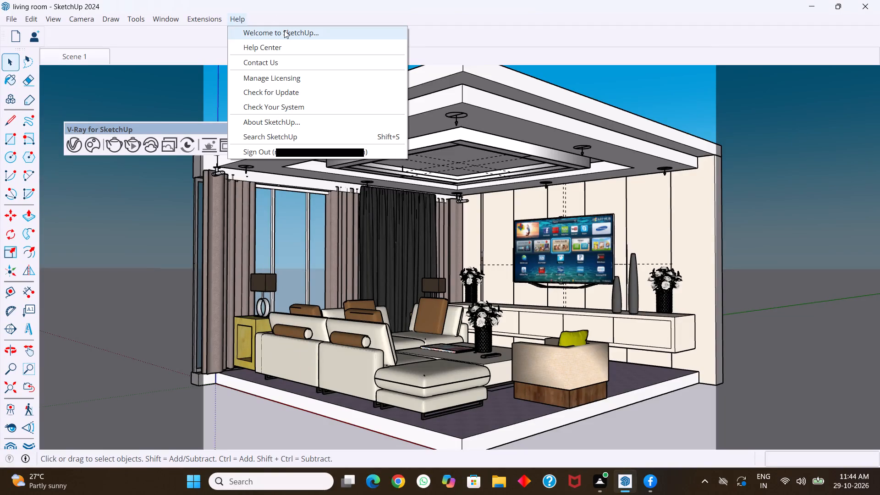
click(284, 30)
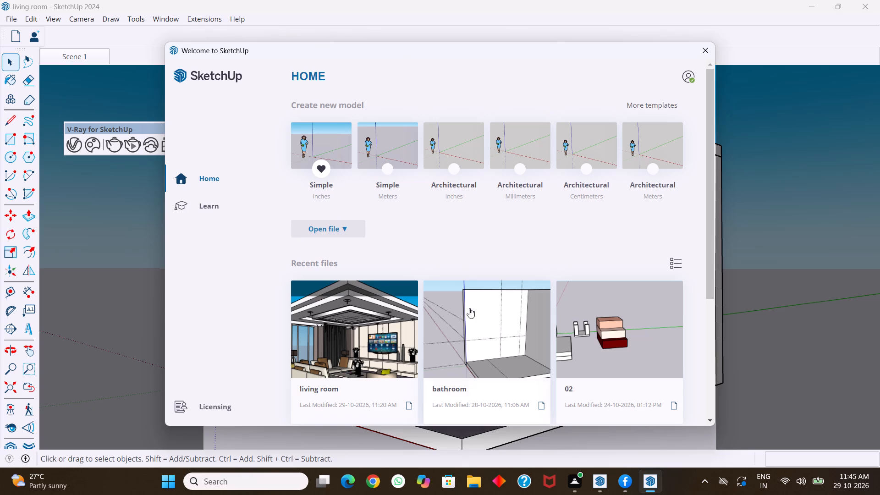
click(499, 349)
middle_drag(529, 310, 458, 318)
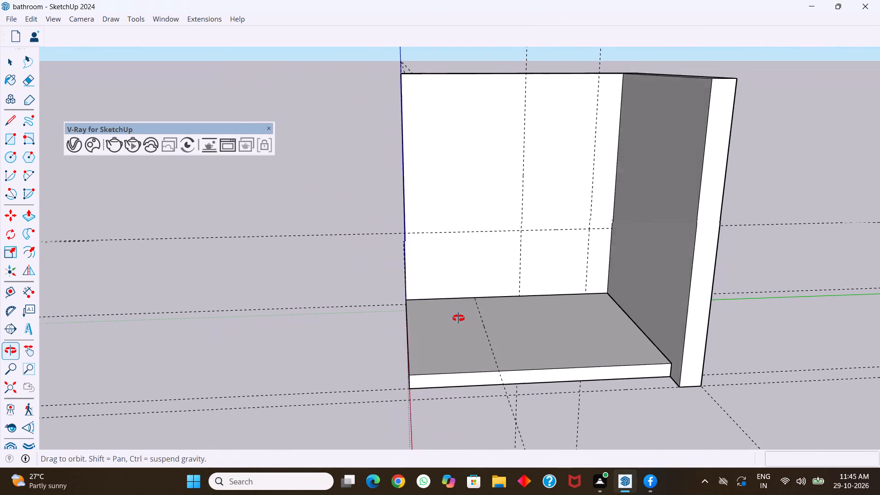
middle_drag(458, 318, 456, 318)
middle_drag(481, 330, 478, 320)
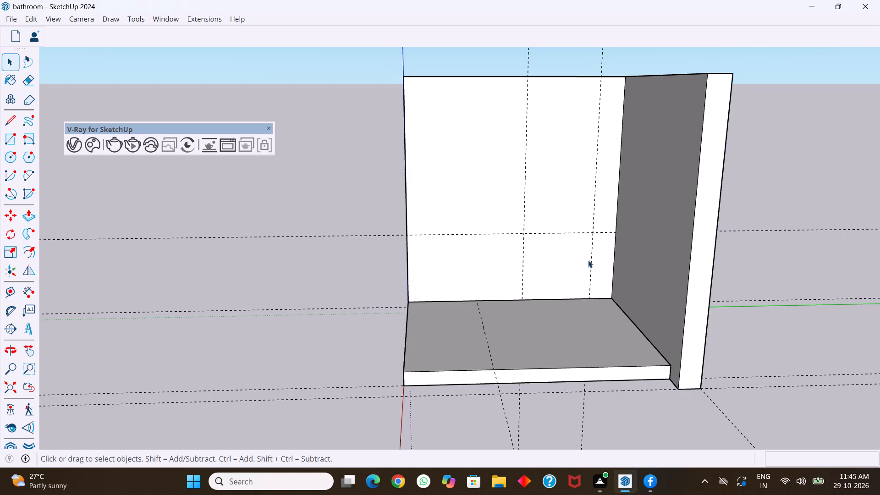
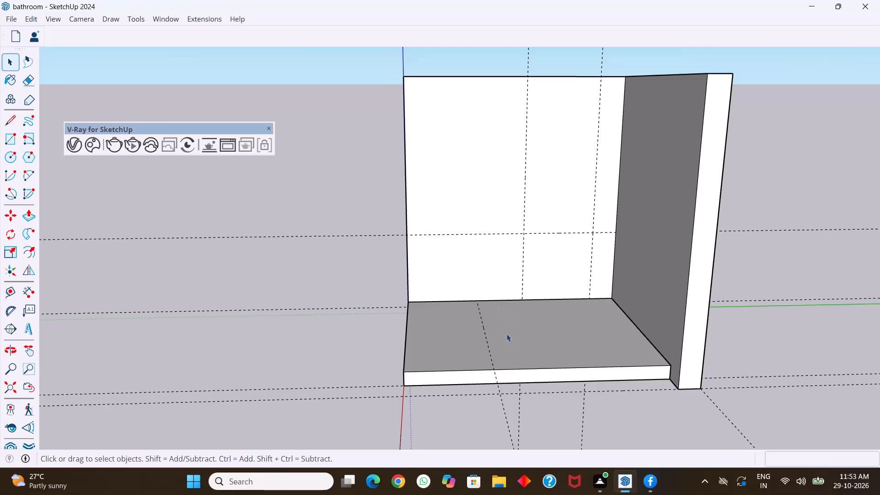
Replace the guide line running across the floor with one offset 2'6 from the floor slab's side edge opposite the wall.
click(500, 393)
key(Delete)
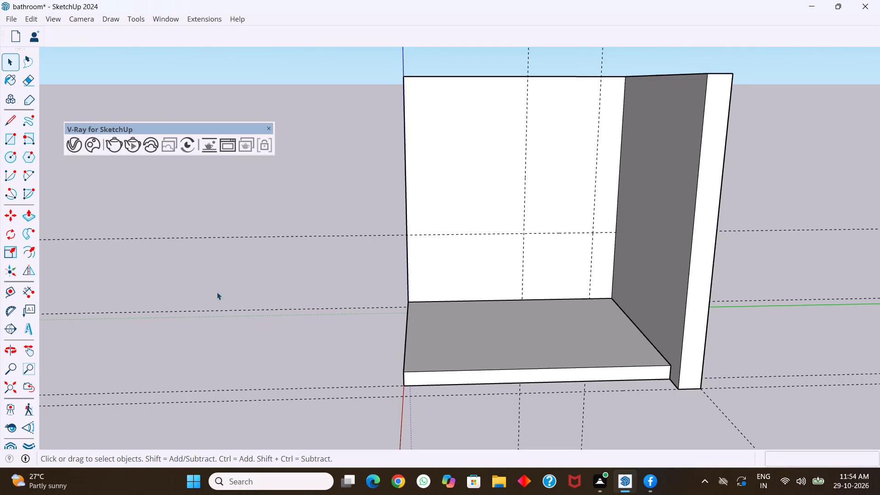
key(t)
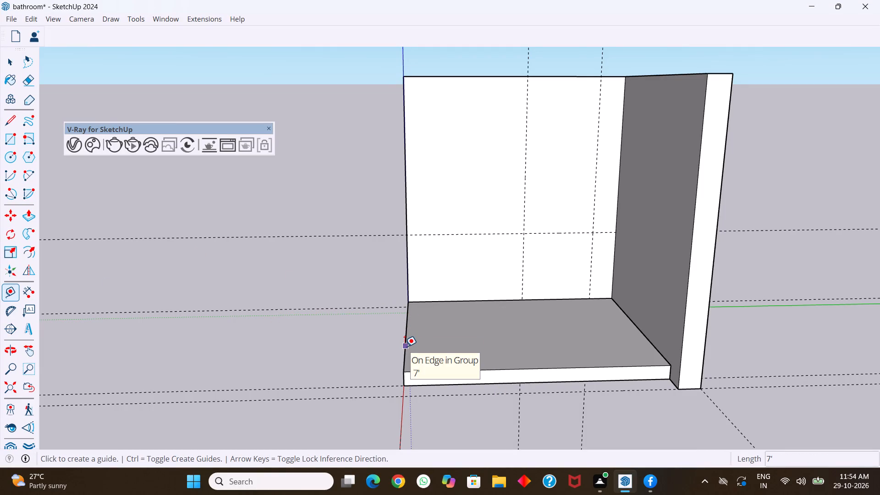
click(405, 346)
text(2'6)
key(Return)
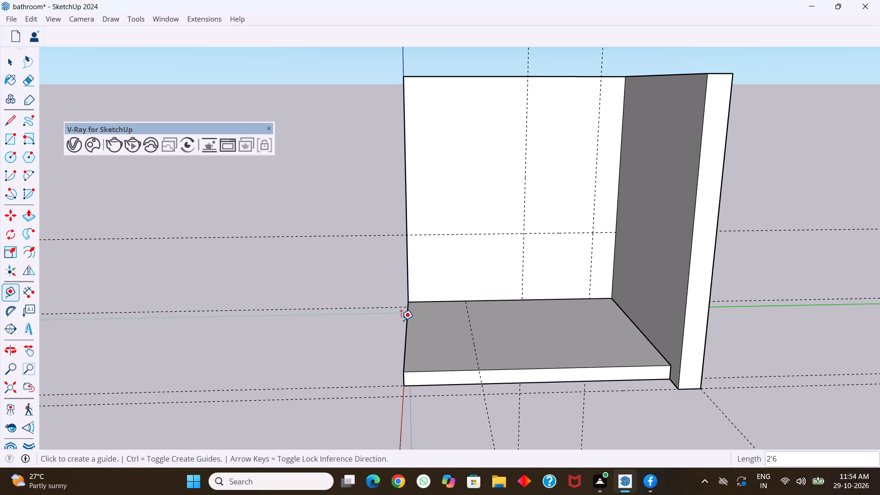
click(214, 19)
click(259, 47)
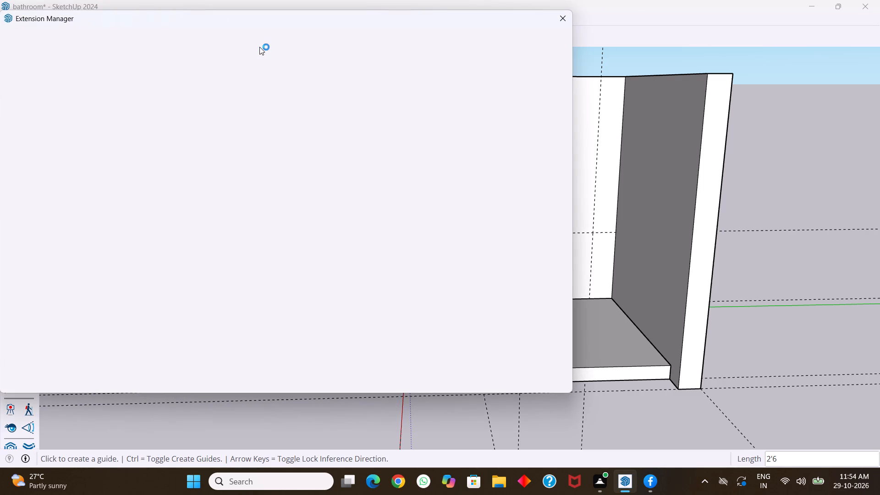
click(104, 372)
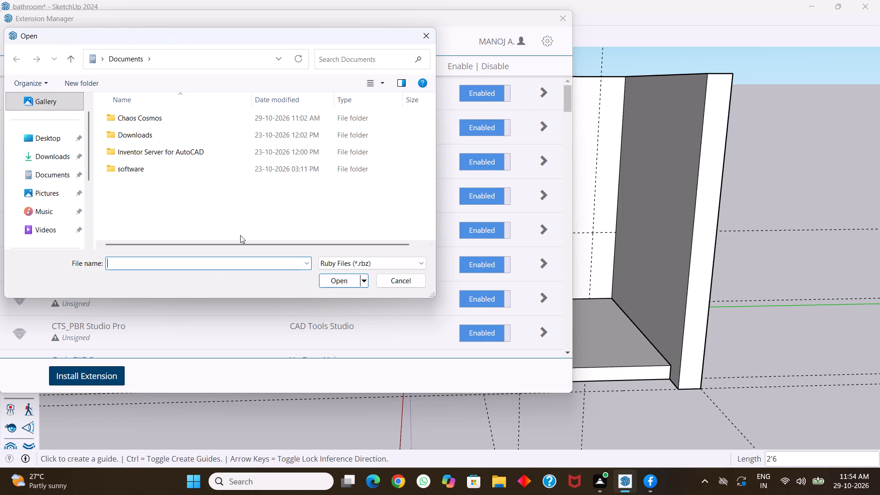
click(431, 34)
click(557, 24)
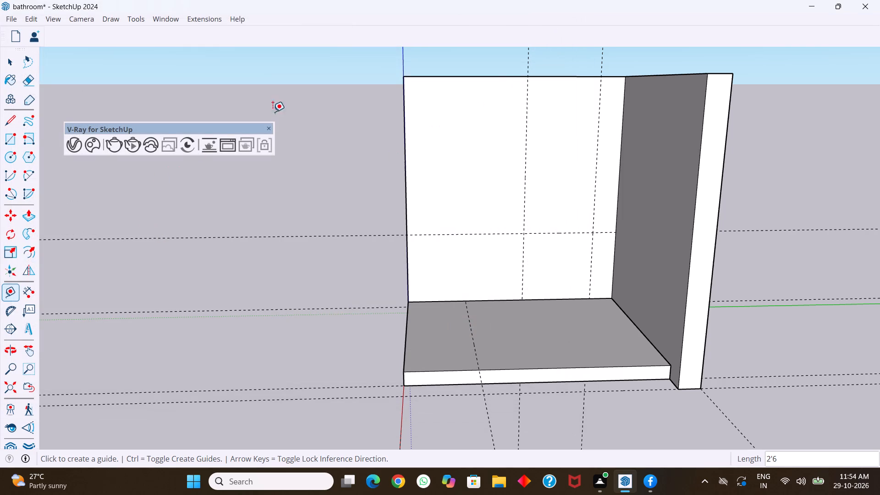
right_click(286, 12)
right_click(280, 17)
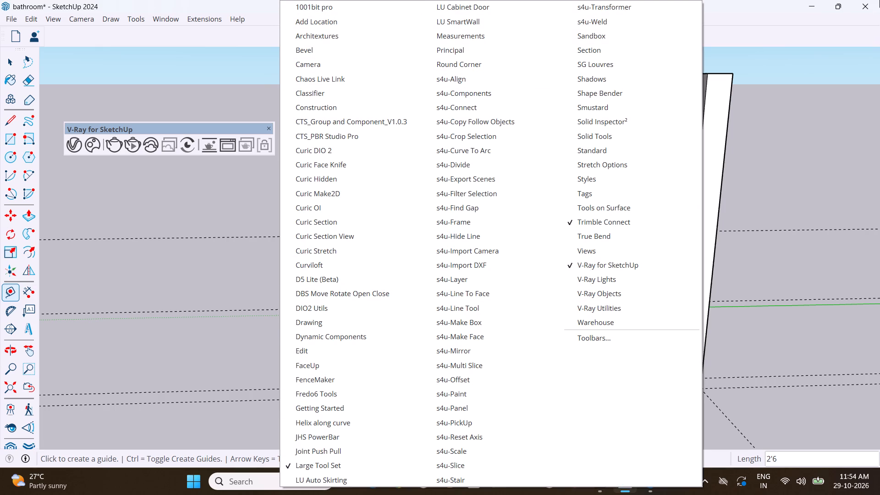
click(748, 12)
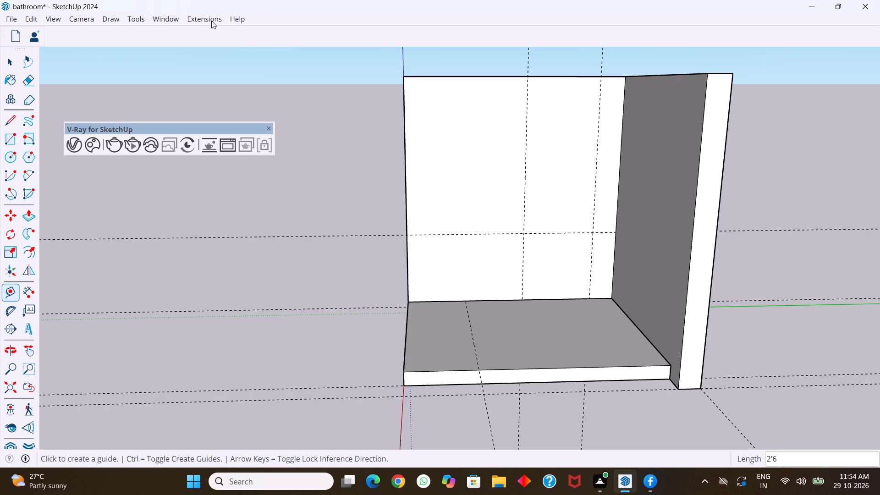
Install the SketchPlus v1.2.3 extension from its folder inside the downloaded final plugins sketchup 2024 folder.
click(210, 21)
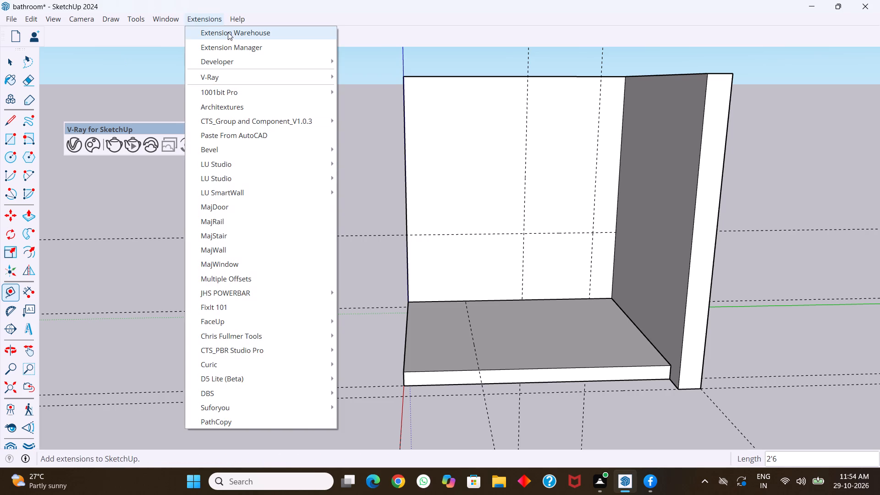
click(236, 48)
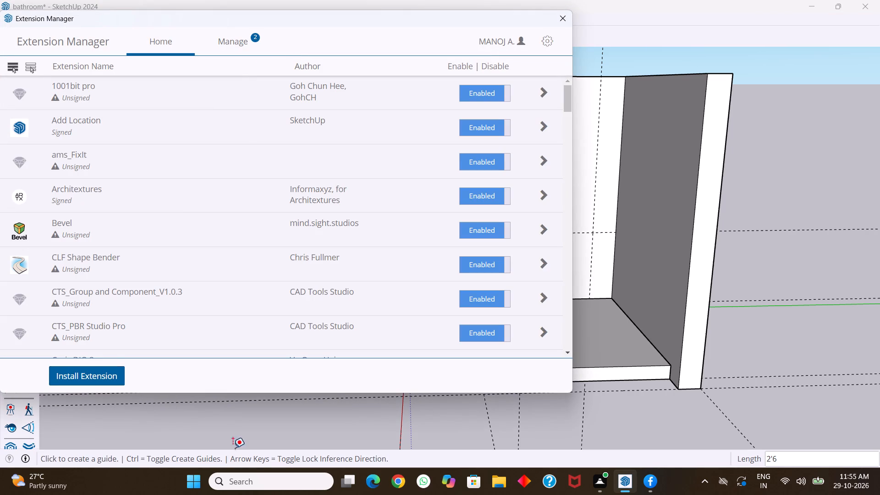
click(90, 379)
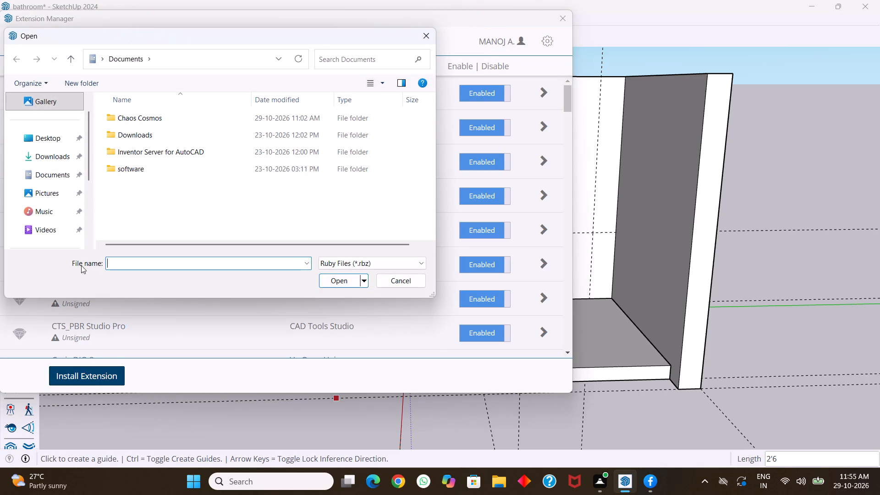
click(58, 158)
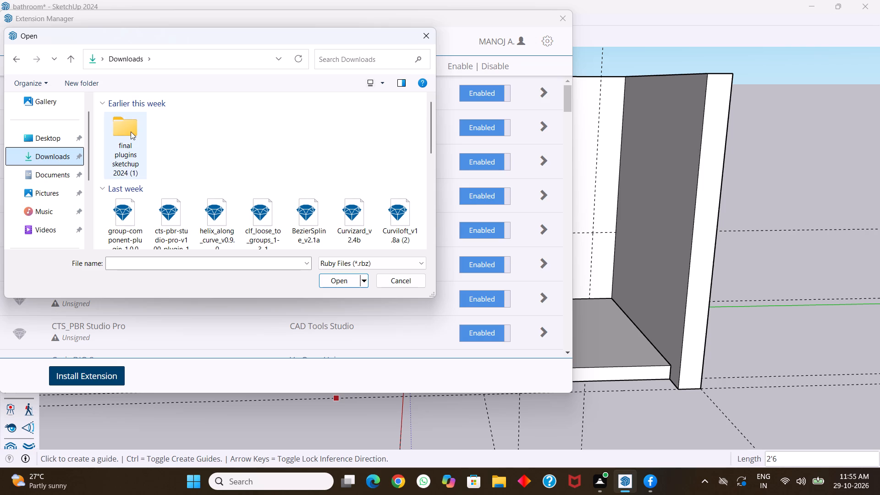
double_click(130, 132)
double_click(130, 132)
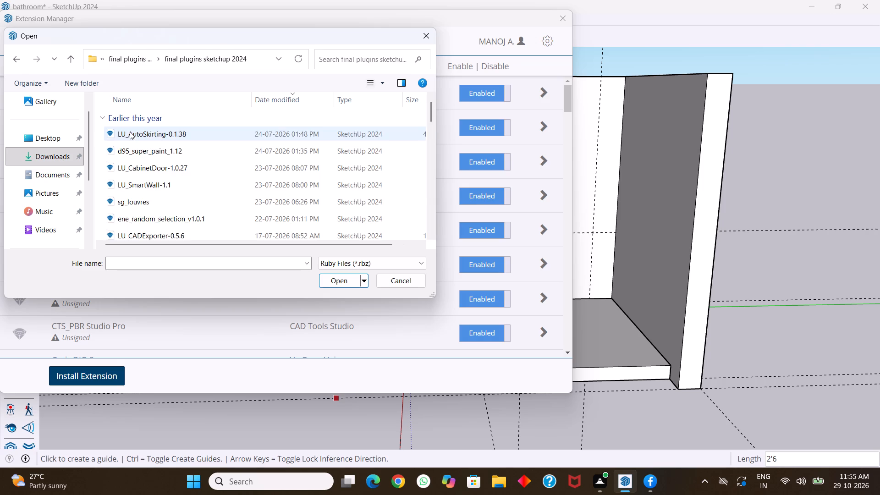
scroll(148, 154, down, 20)
scroll(148, 154, down, 3)
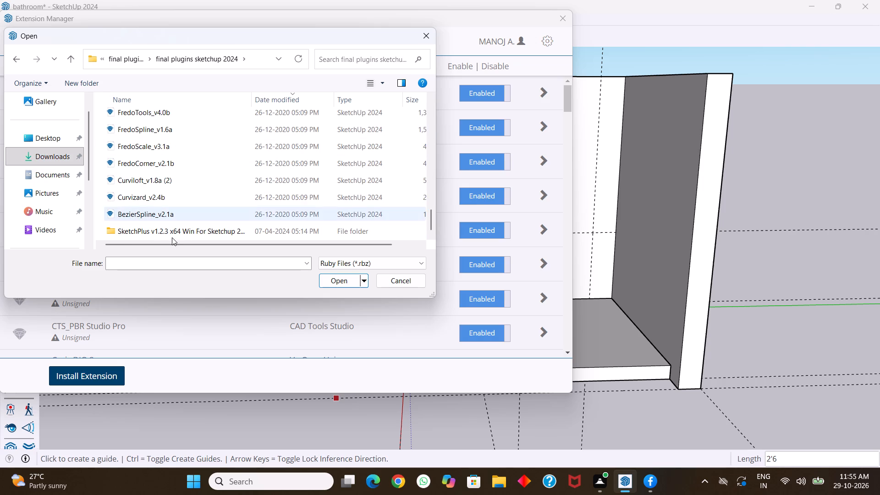
double_click(179, 227)
click(158, 134)
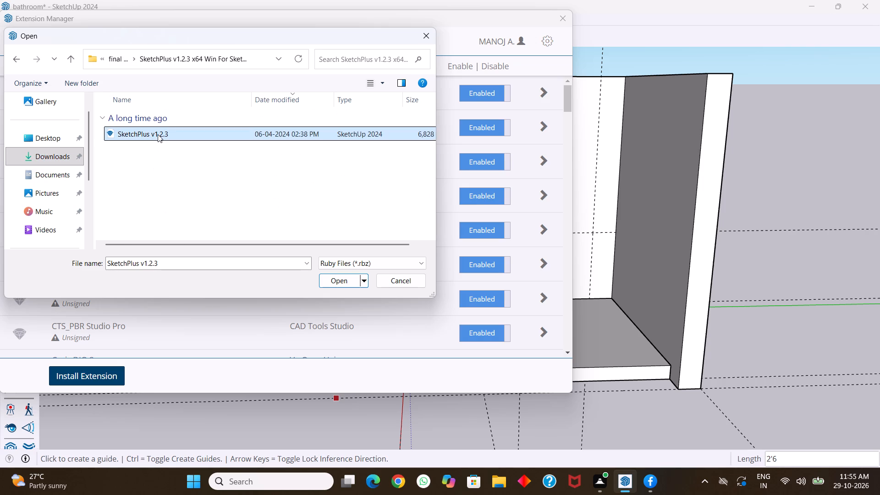
click(349, 282)
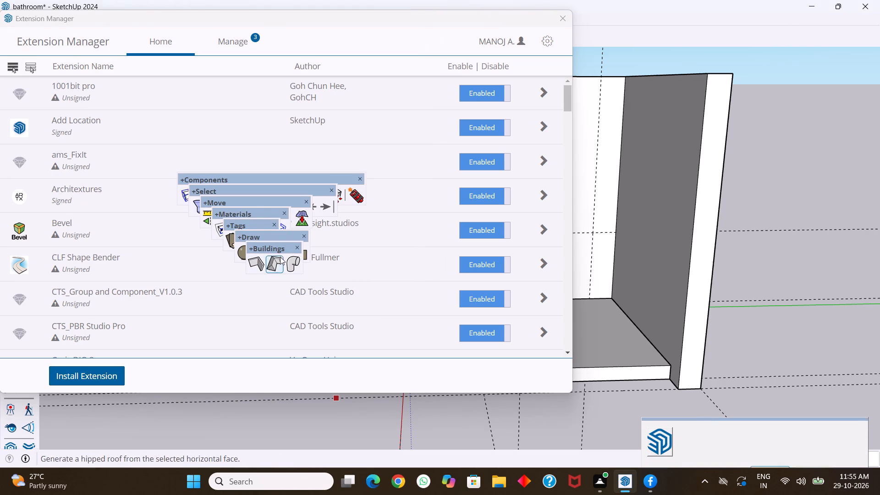
Close the floating SketchPlus toolsets: Buildings, Draw, Tags, Materials, Move, Select and Components.
click(297, 247)
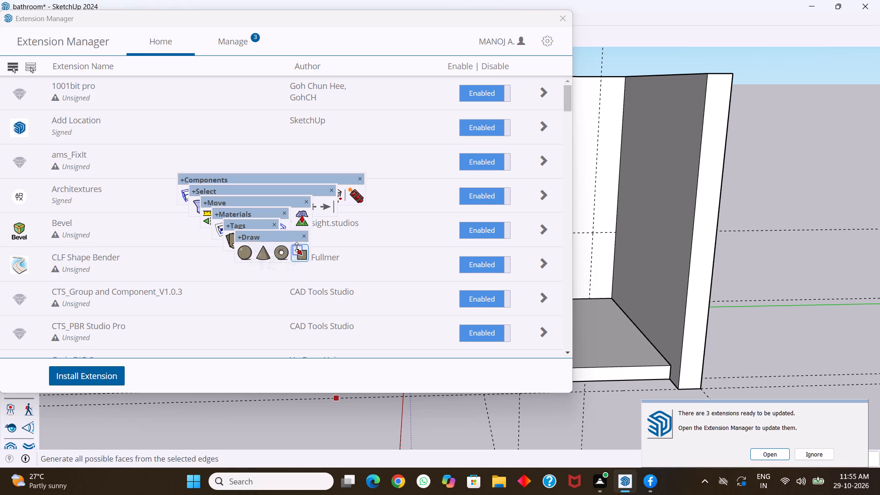
click(304, 237)
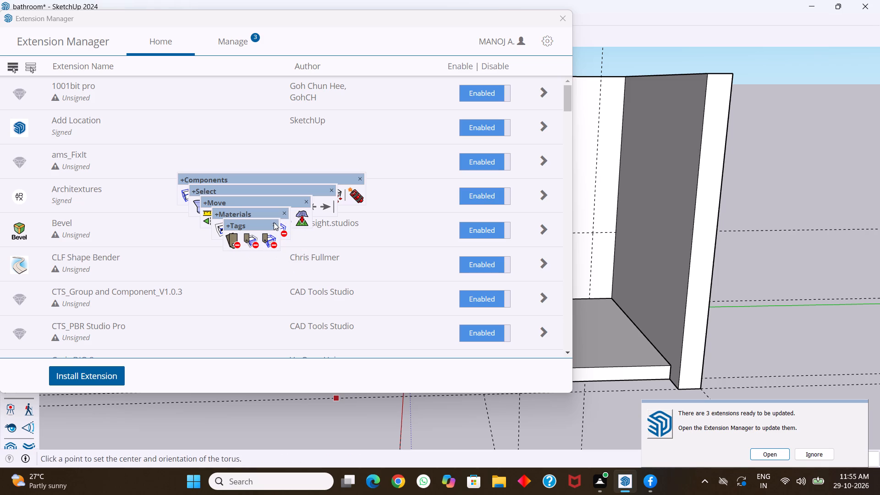
click(274, 222)
click(283, 214)
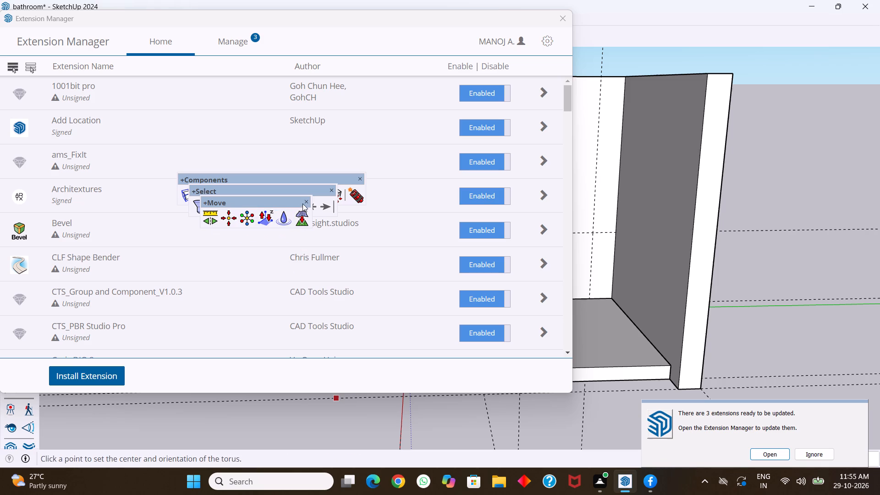
click(306, 201)
click(331, 189)
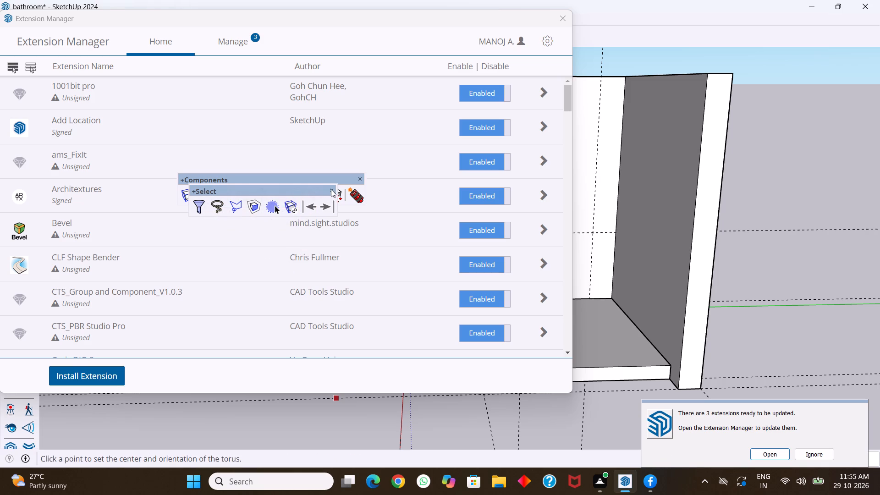
click(360, 179)
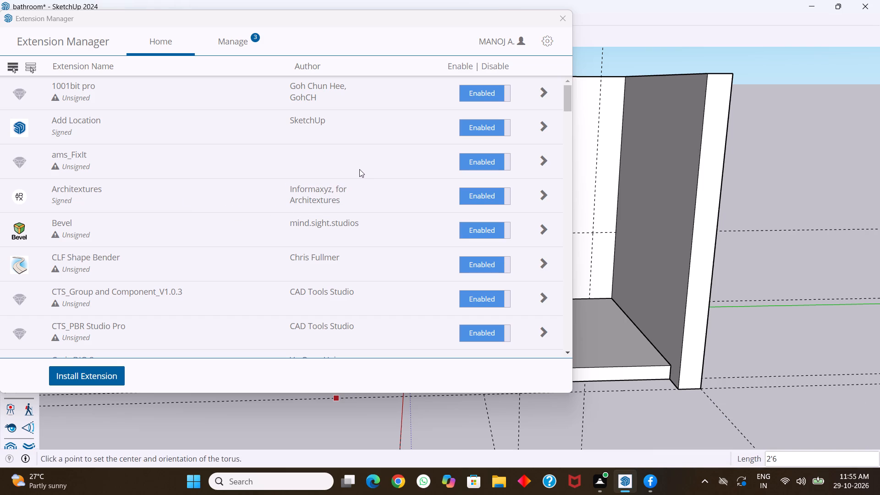
Look through the downloaded final plugins sketchup 2024 folder and its Profile Builder 4.0.2 subfolder for an extension file to install.
click(98, 373)
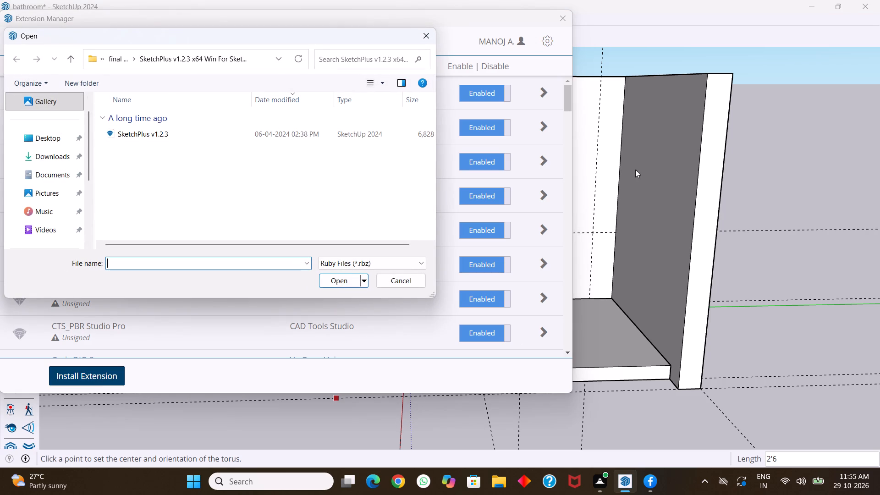
click(16, 58)
click(71, 55)
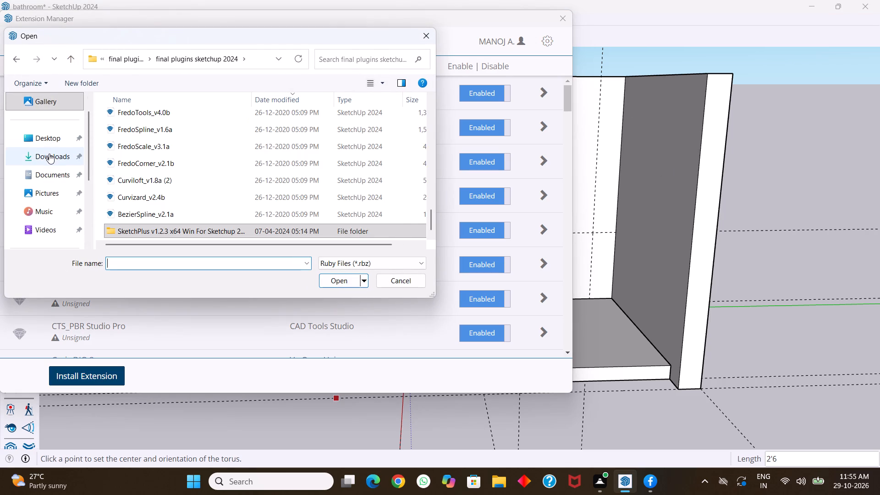
click(49, 154)
double_click(130, 138)
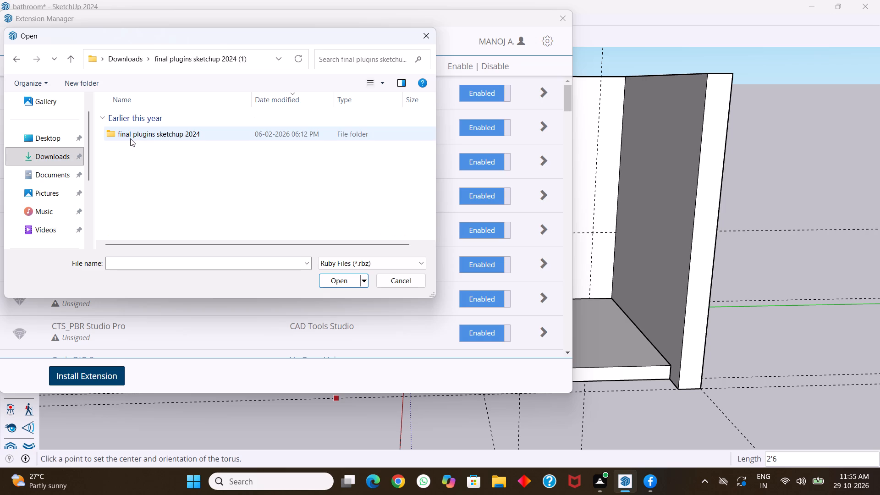
double_click(161, 132)
scroll(179, 170, down, 2)
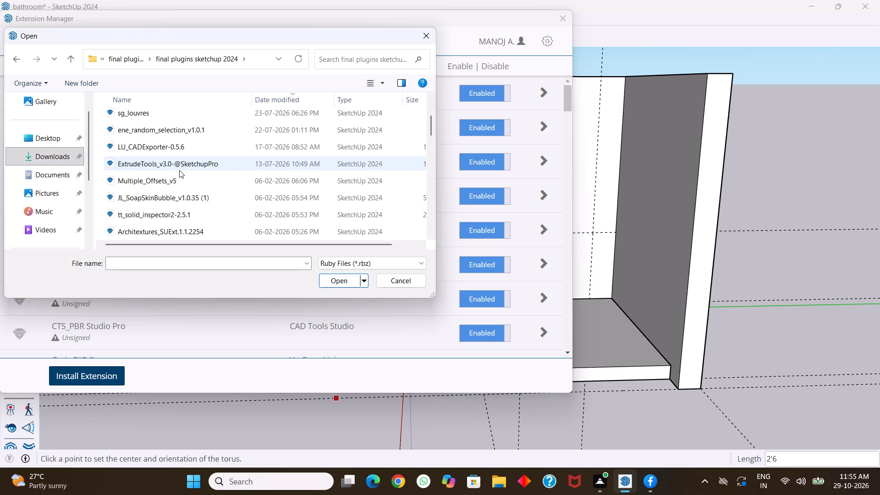
scroll(179, 170, down, 2)
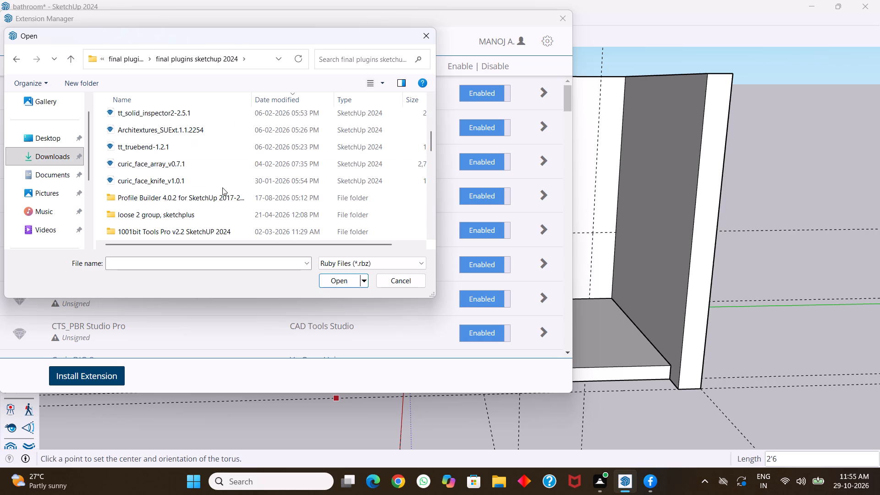
double_click(200, 197)
double_click(171, 135)
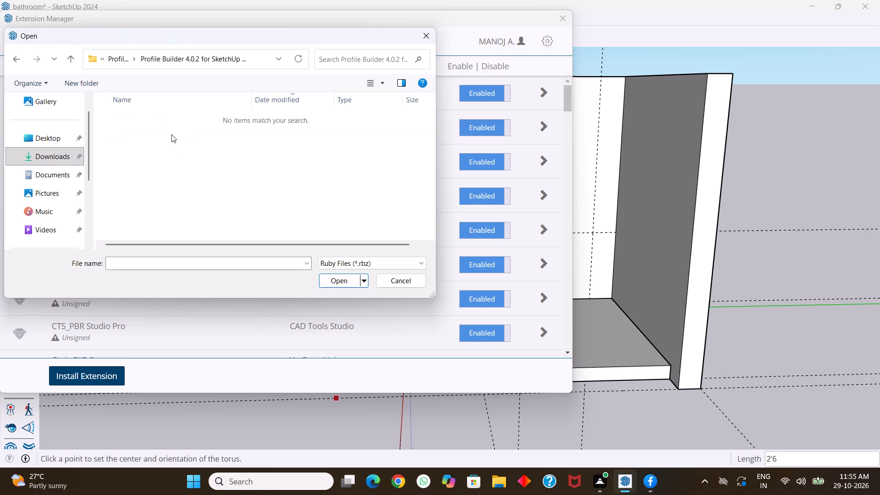
click(17, 62)
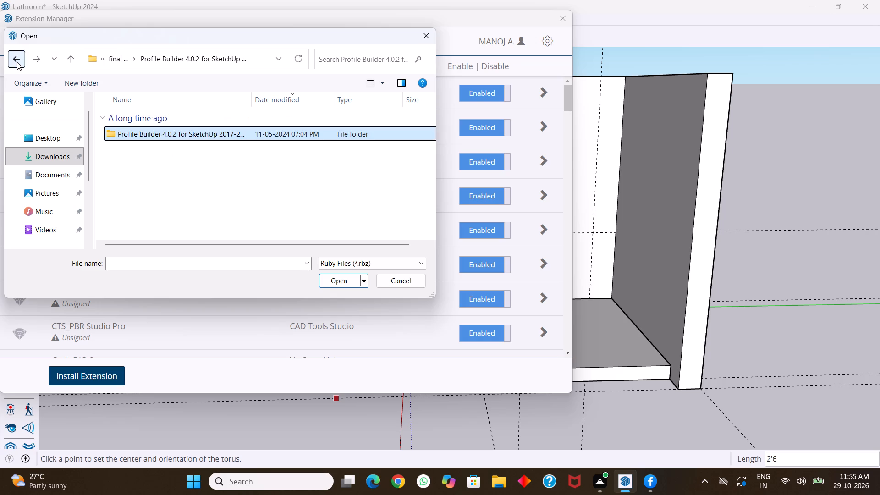
click(17, 62)
Install the clf_loose_to_groups_1-3-1 extension from the loose 2 group, sketchplus folder.
scroll(237, 176, down, 1)
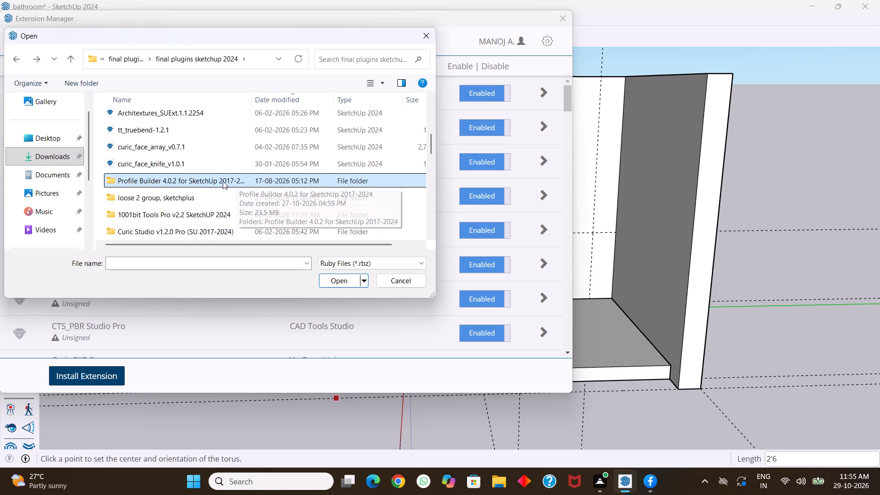
double_click(175, 198)
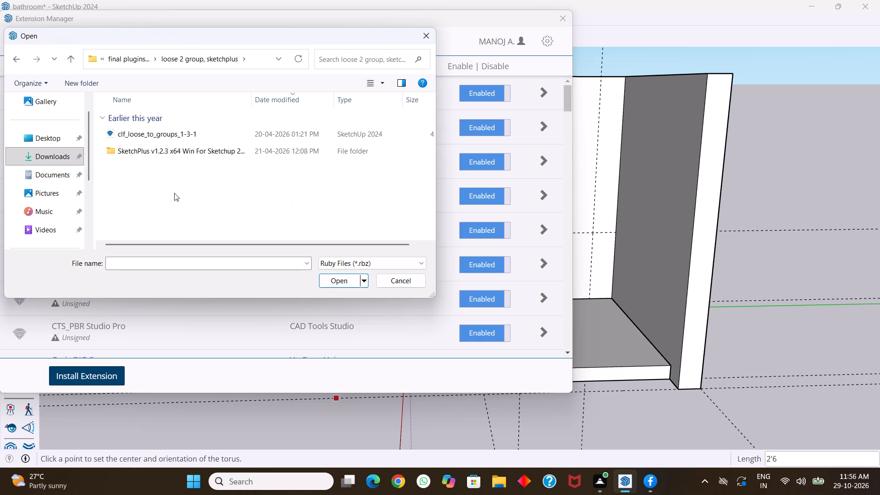
click(183, 136)
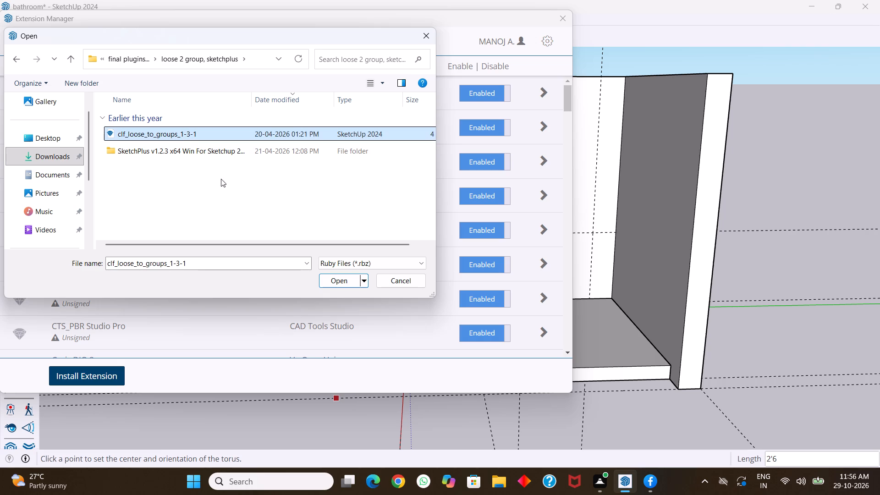
click(339, 280)
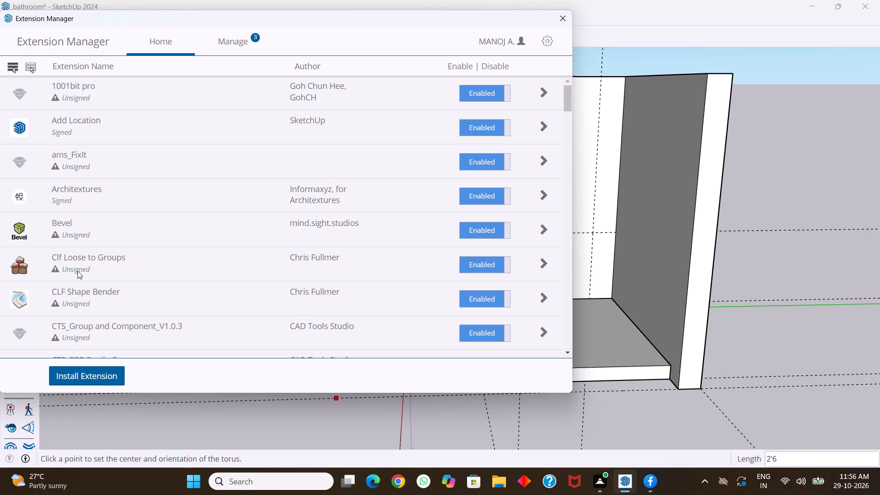
Install the Curic Studio v1.2.0 extension from its folder inside the downloaded final plugins sketchup 2024 folder, saving the changes to the bathroom model.
click(81, 374)
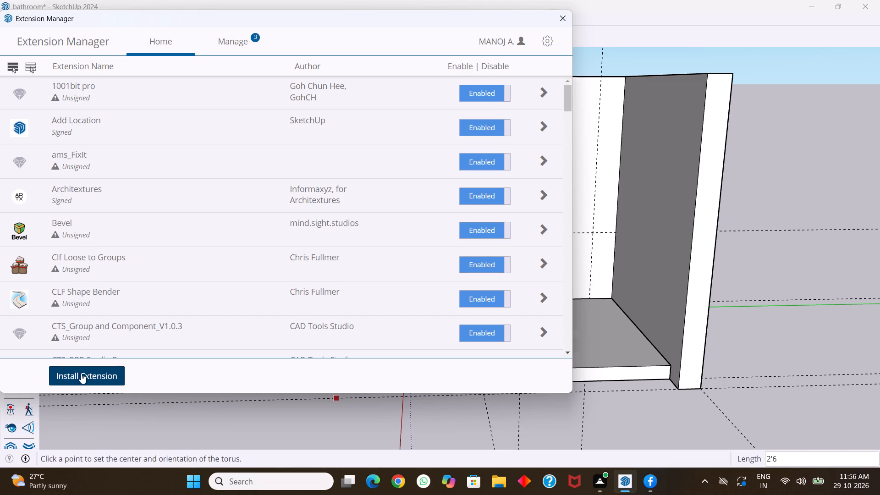
click(47, 153)
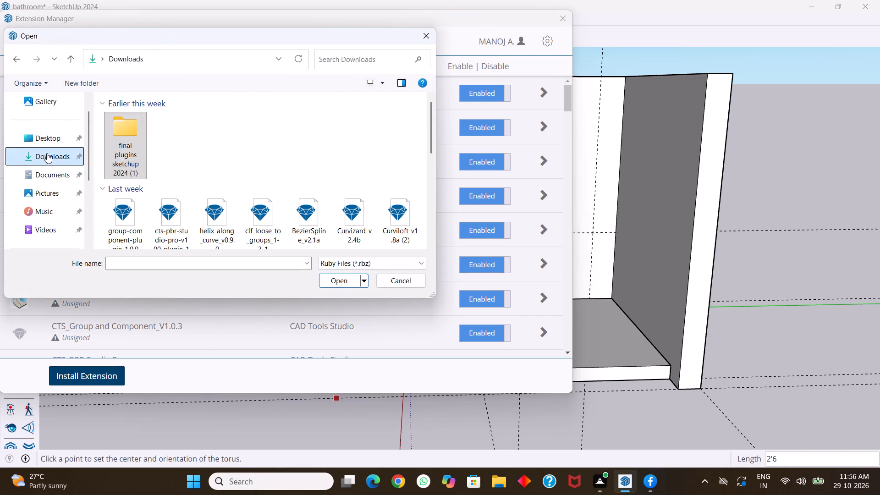
click(125, 143)
double_click(125, 143)
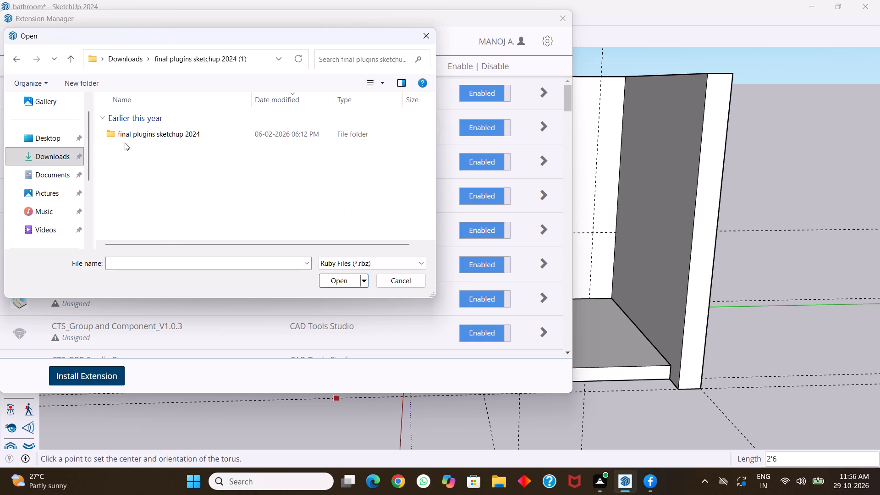
double_click(134, 132)
scroll(149, 151, down, 4)
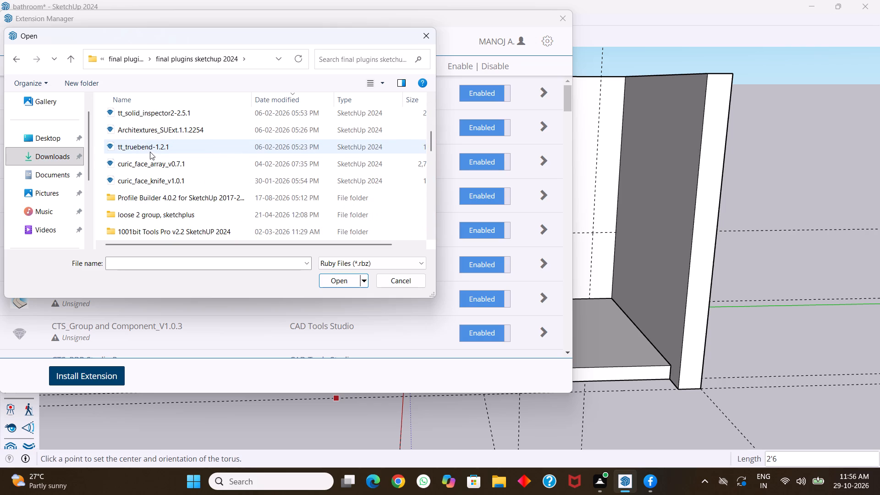
scroll(181, 175, down, 1)
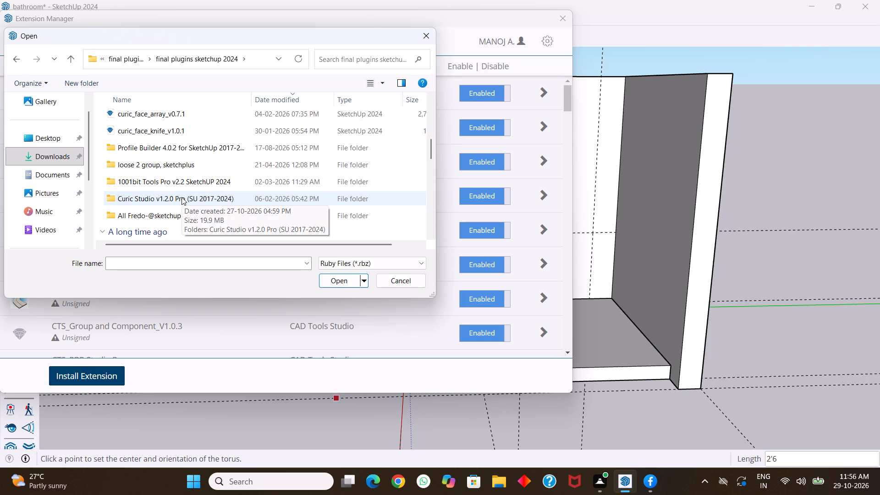
double_click(203, 196)
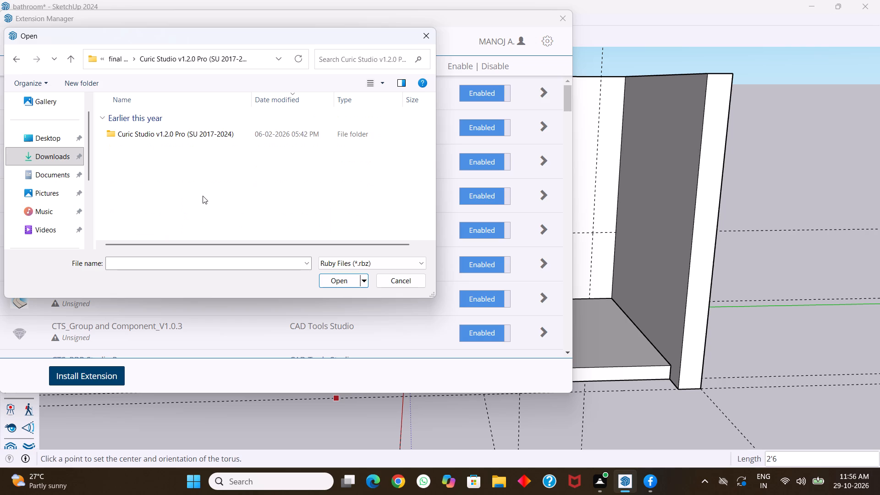
double_click(189, 136)
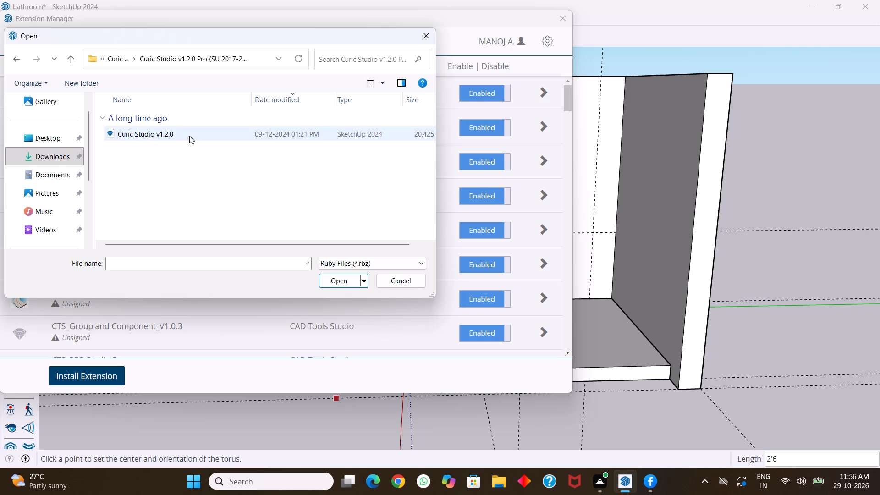
click(189, 136)
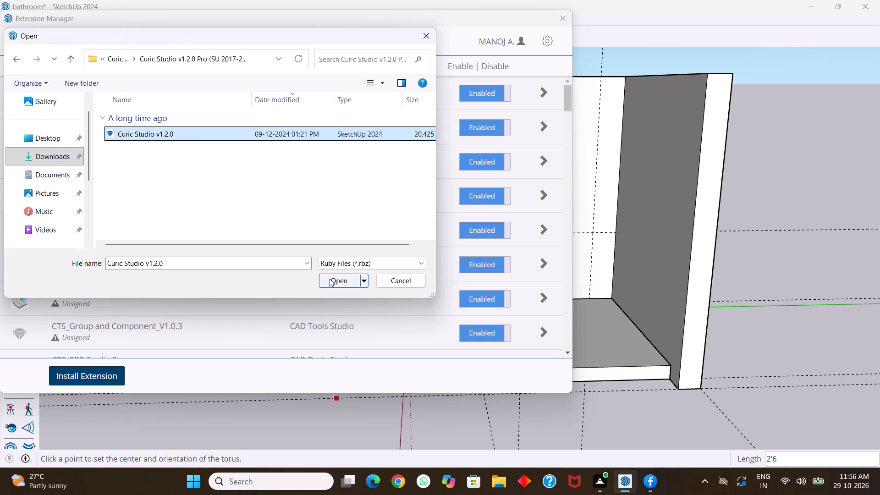
click(330, 279)
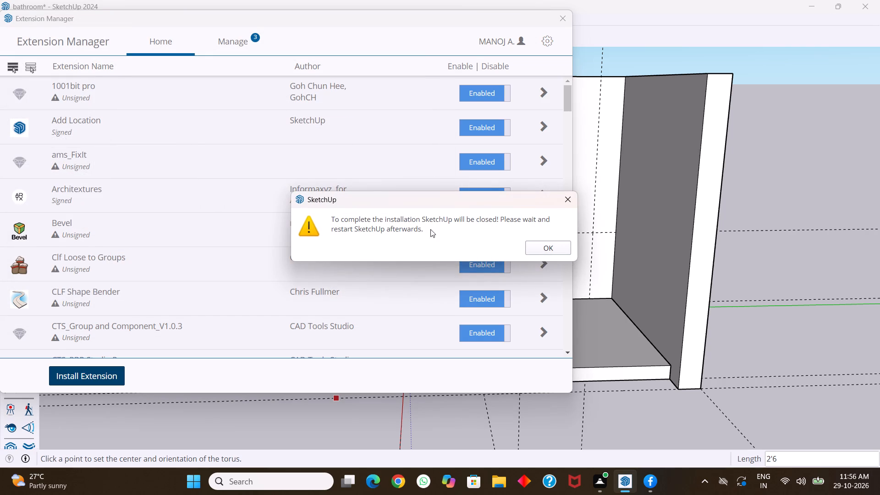
click(544, 247)
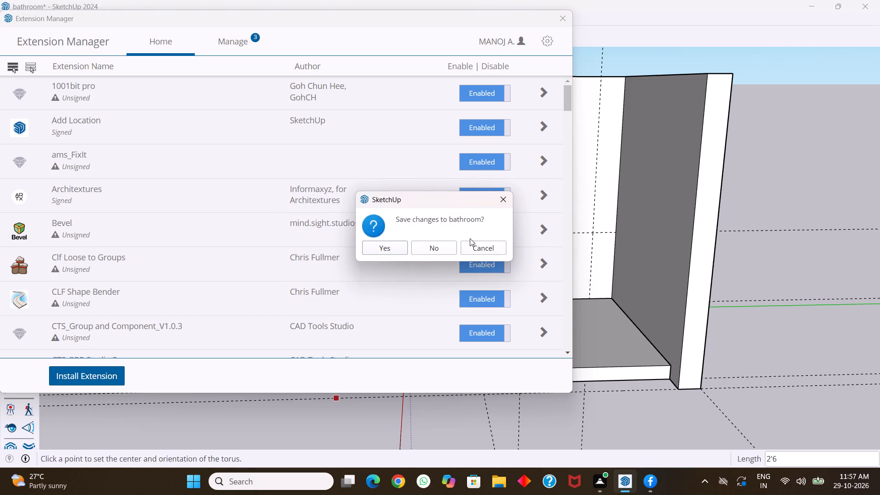
click(392, 248)
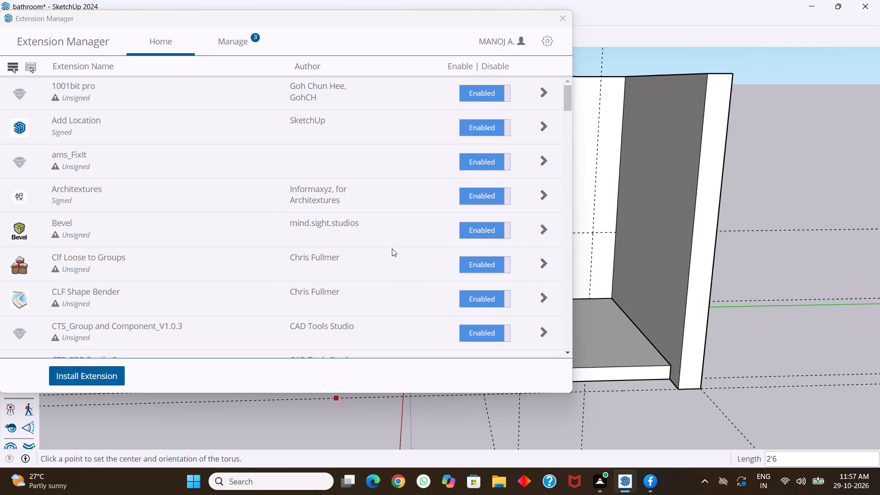
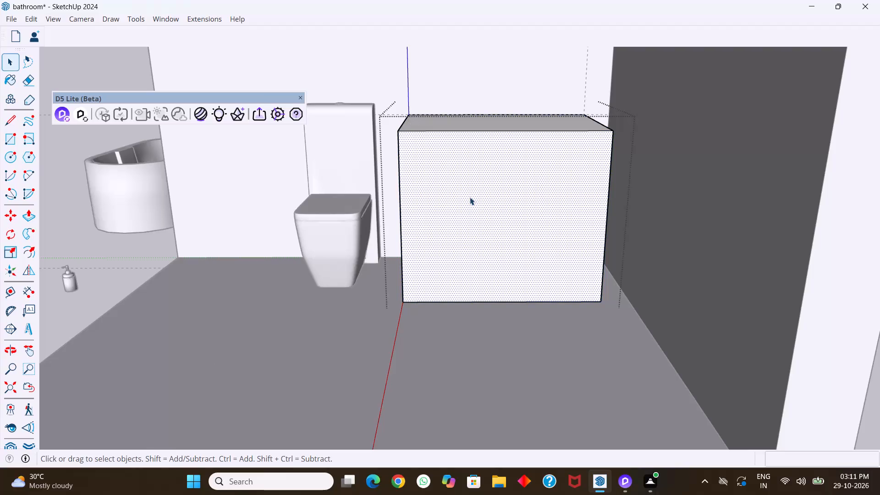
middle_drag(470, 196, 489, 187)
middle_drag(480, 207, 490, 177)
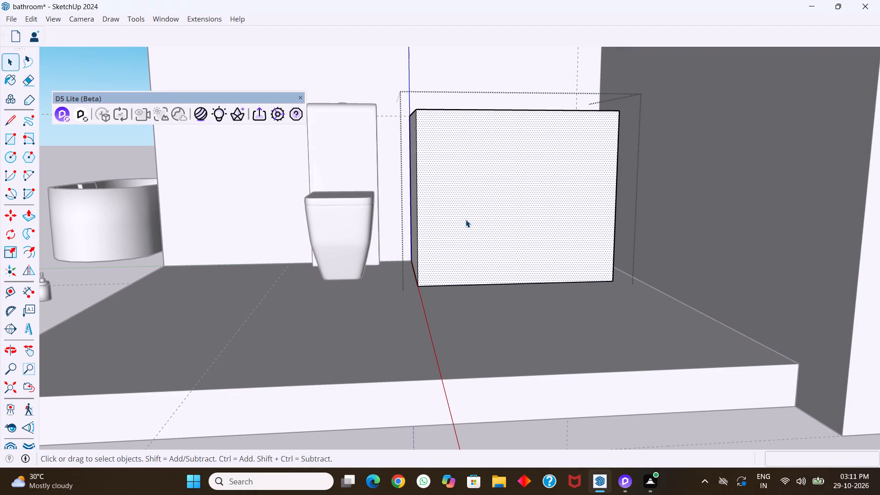
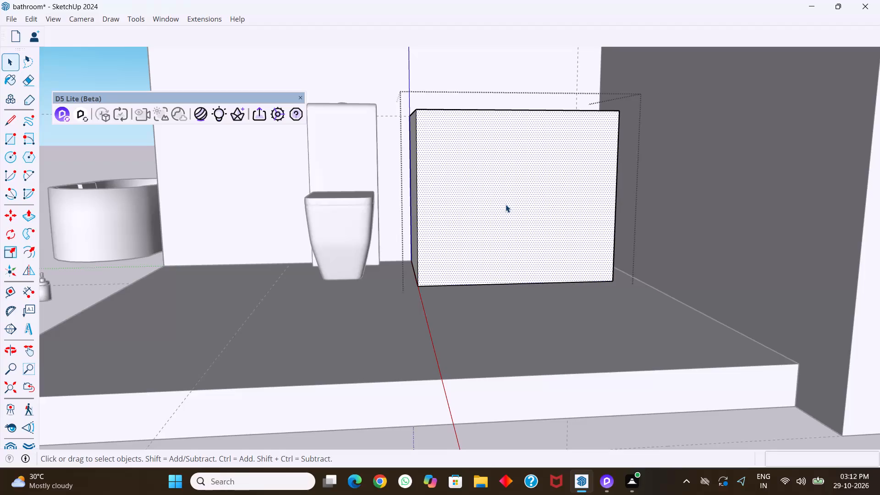
Leave the box group's editing mode and examine the box beside the toilet from several angles.
scroll(517, 171, down, 6)
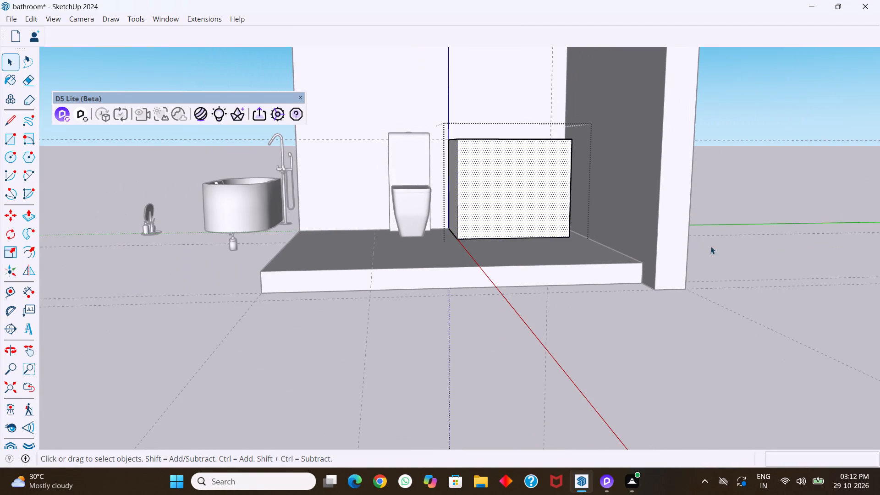
click(801, 266)
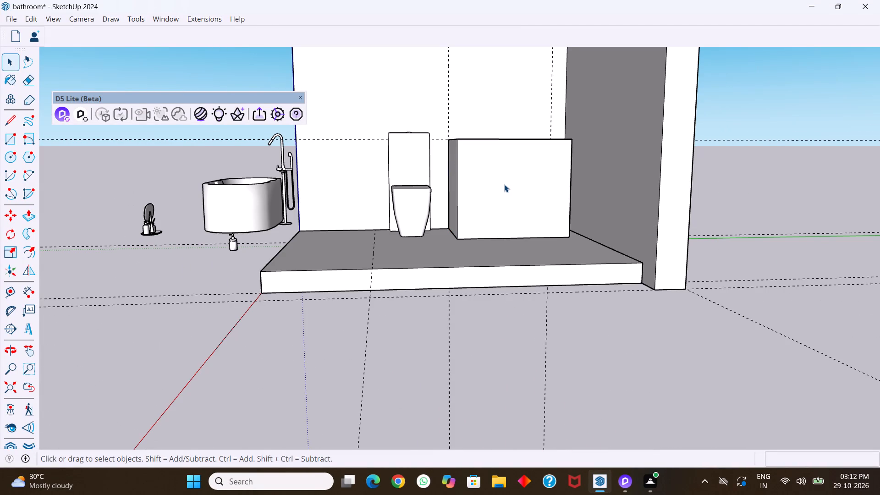
scroll(504, 184, up, 6)
middle_drag(538, 186, 500, 282)
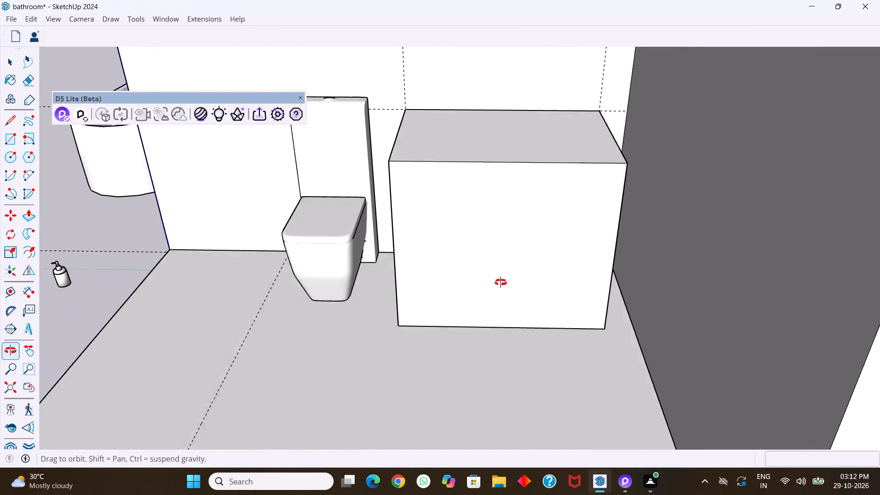
middle_drag(500, 282, 500, 289)
middle_drag(495, 214, 545, 207)
scroll(493, 223, down, 8)
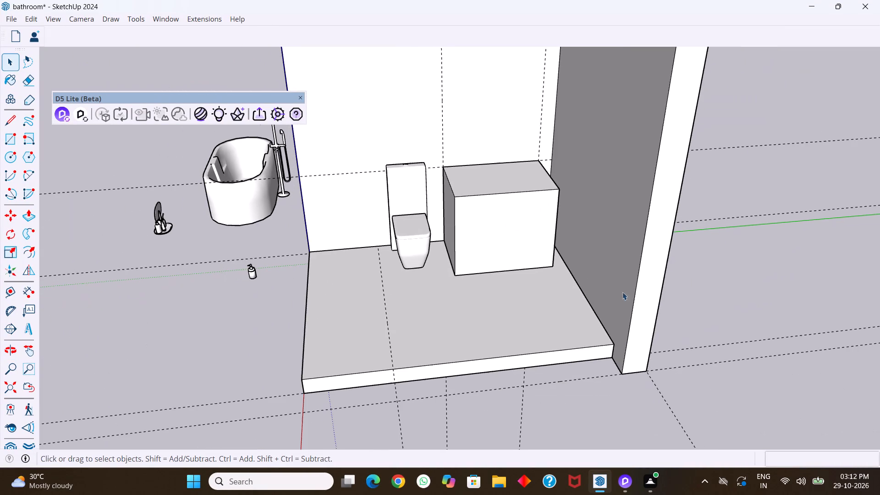
middle_drag(531, 235, 538, 185)
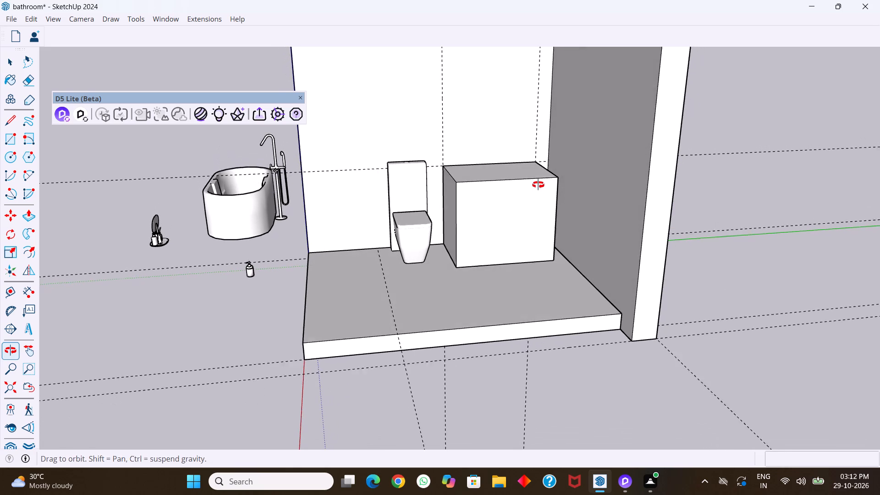
middle_drag(538, 185, 538, 182)
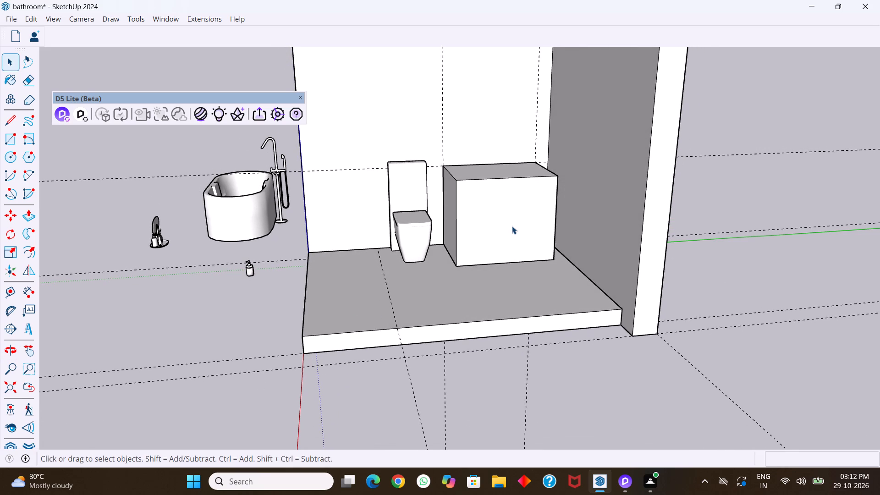
scroll(512, 226, up, 5)
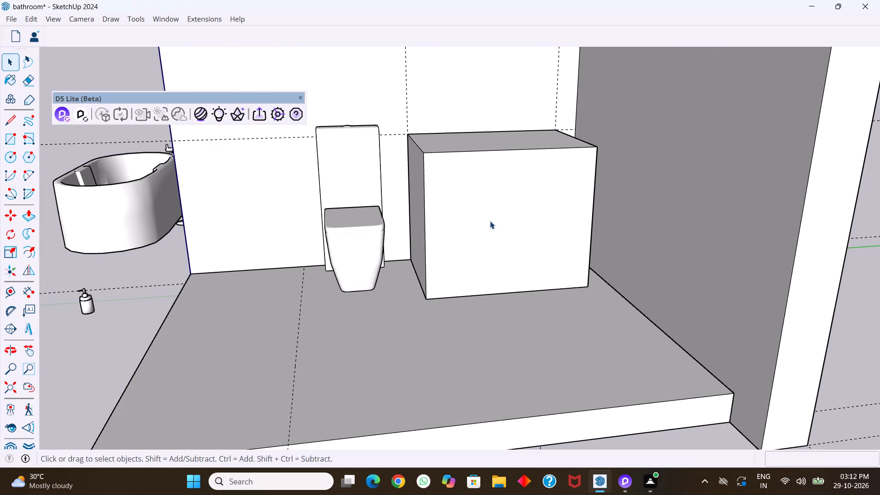
Open the box group beside the toilet for editing and select only its front face.
scroll(490, 221, down, 5)
click(485, 226)
double_click(485, 226)
click(484, 225)
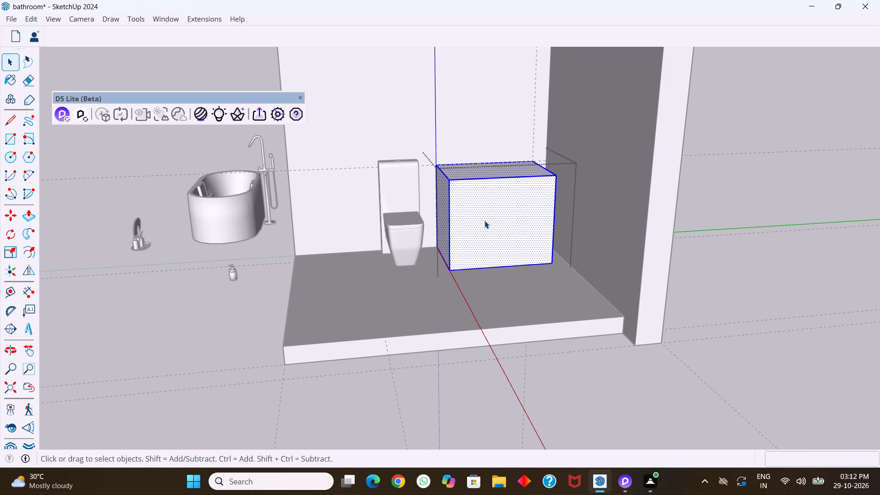
middle_drag(488, 212, 474, 201)
scroll(483, 202, up, 4)
click(485, 209)
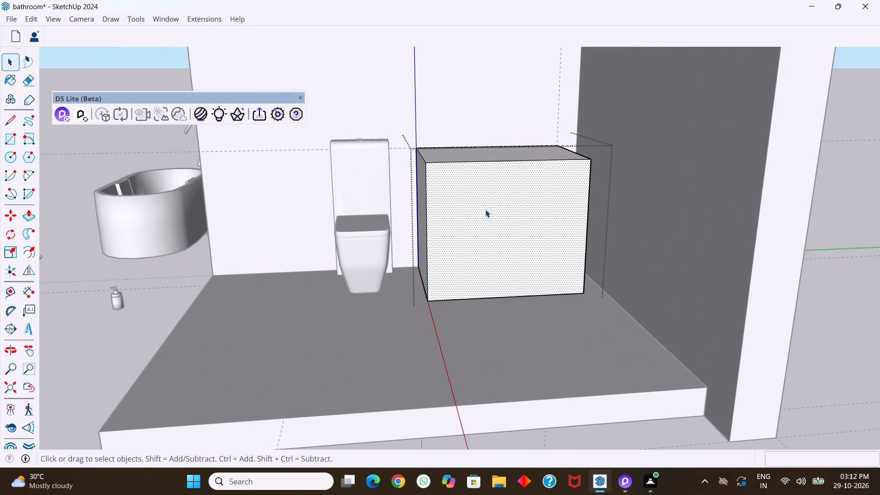
middle_drag(485, 209, 471, 182)
scroll(485, 209, up, 1)
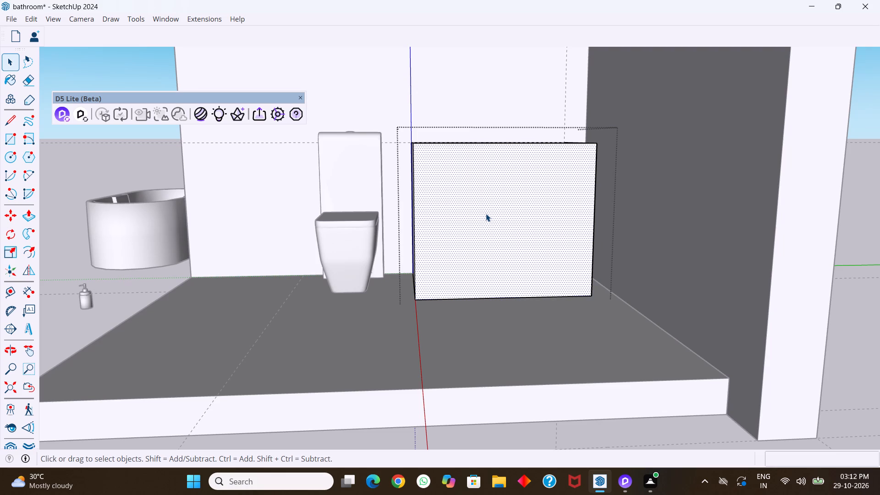
click(486, 214)
middle_drag(494, 199, 454, 145)
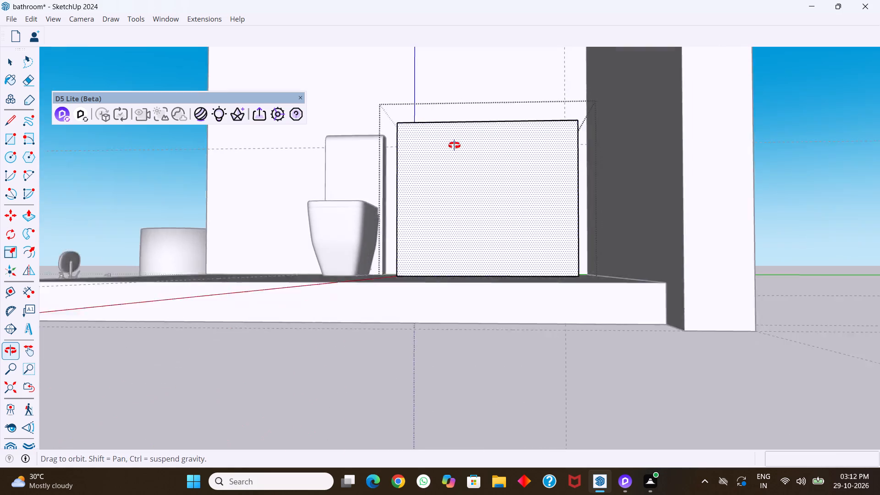
middle_drag(454, 145, 462, 211)
scroll(476, 251, up, 4)
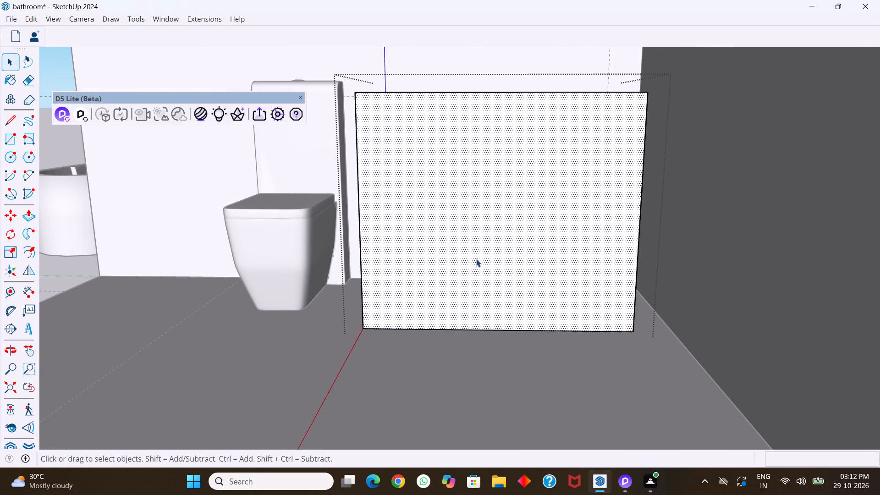
scroll(464, 225, down, 2)
middle_drag(462, 243, 492, 231)
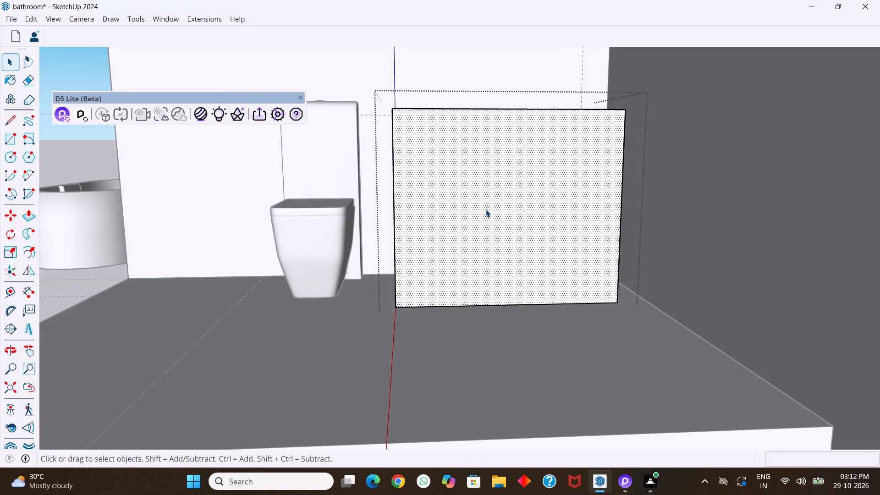
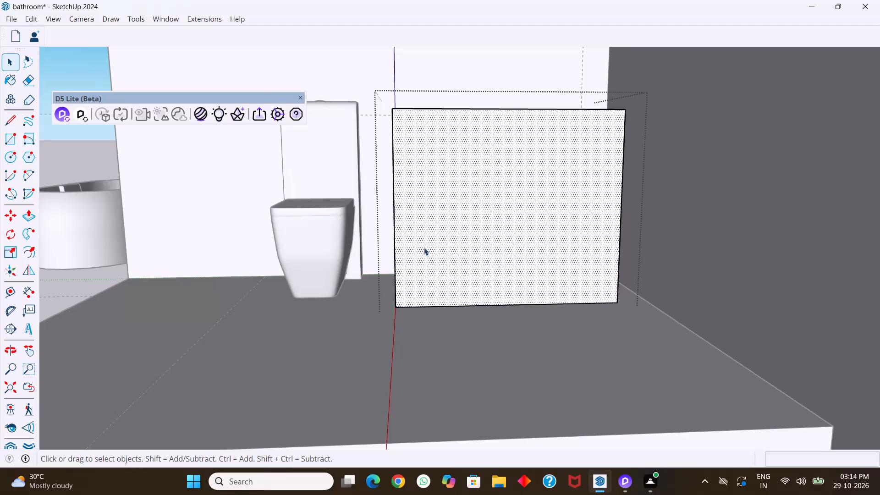
Leave the box group's editing mode and move the whole box beside the toilet 6 inches up along the blue axis.
scroll(548, 329, down, 6)
click(764, 347)
click(489, 286)
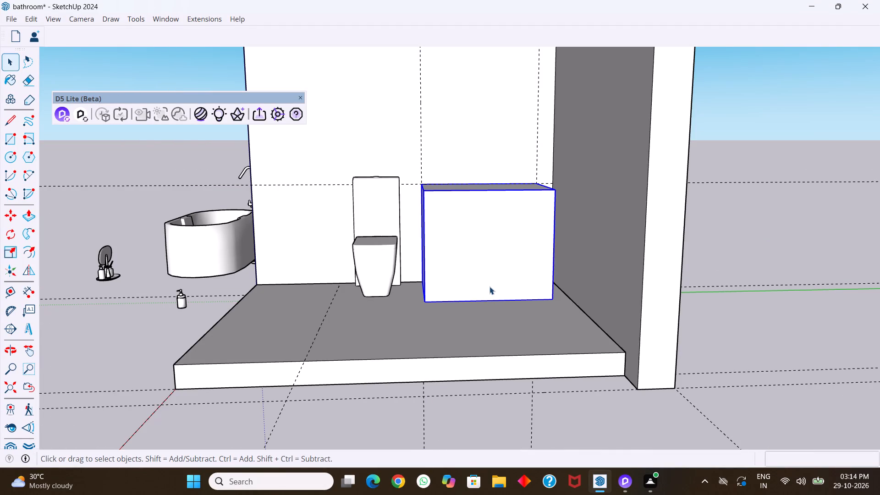
key(m)
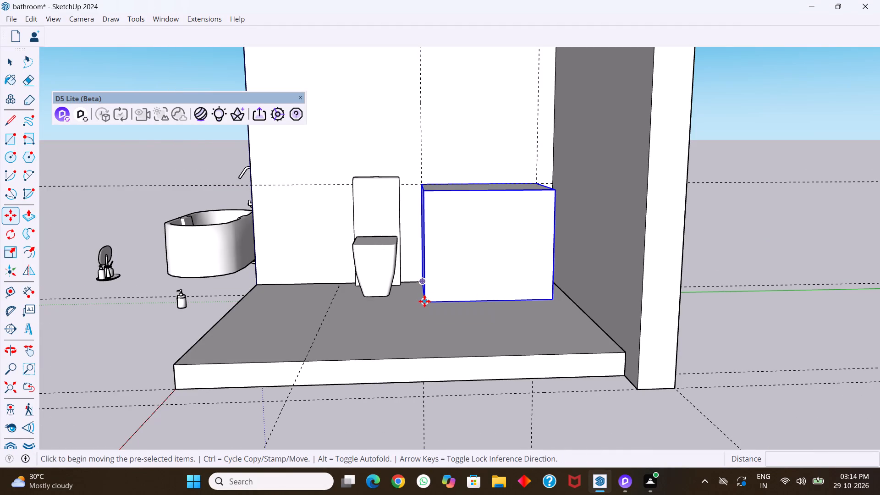
click(424, 301)
key(Up)
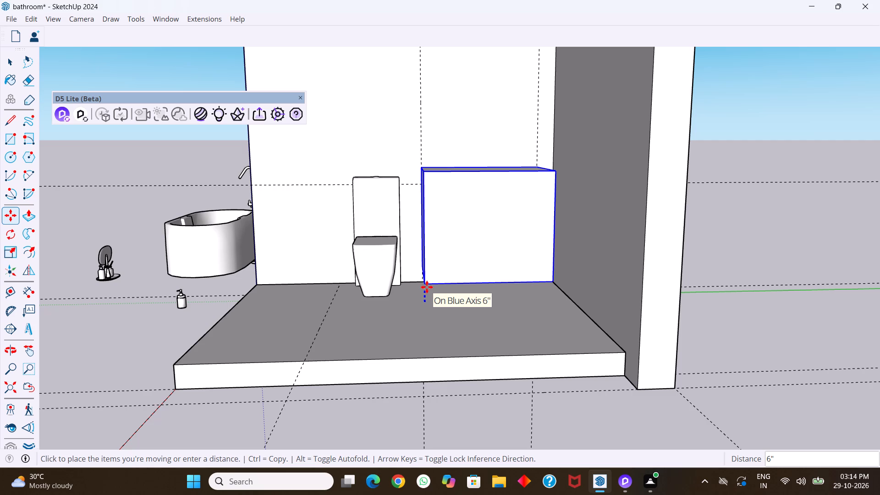
key(6)
key(Return)
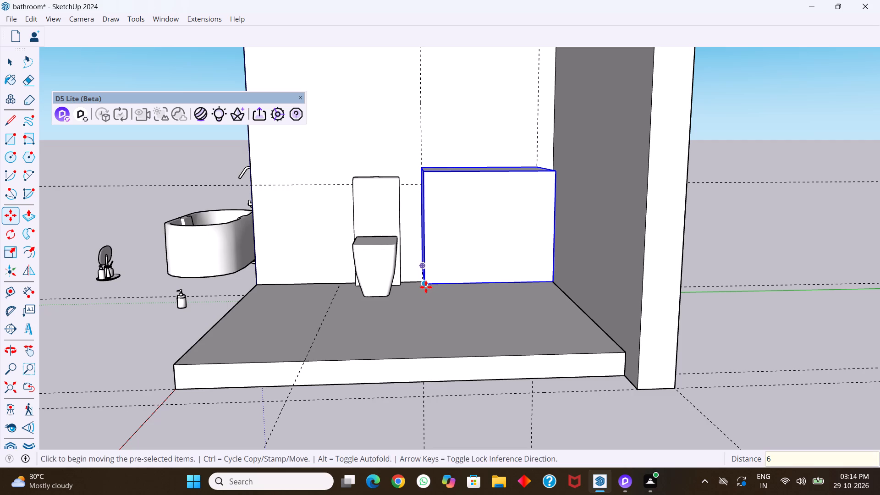
Open the raised box group for editing and push its top face down 6 inches.
middle_drag(442, 269, 437, 241)
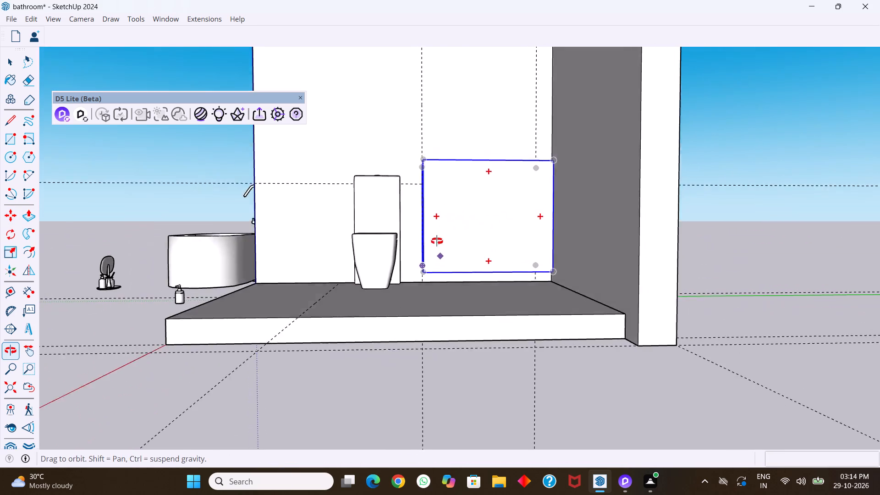
middle_drag(437, 241, 417, 281)
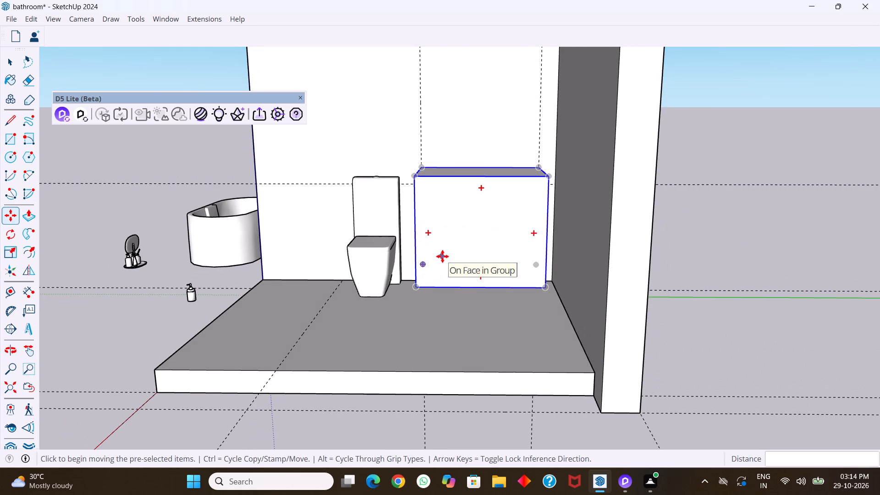
middle_drag(452, 224, 433, 255)
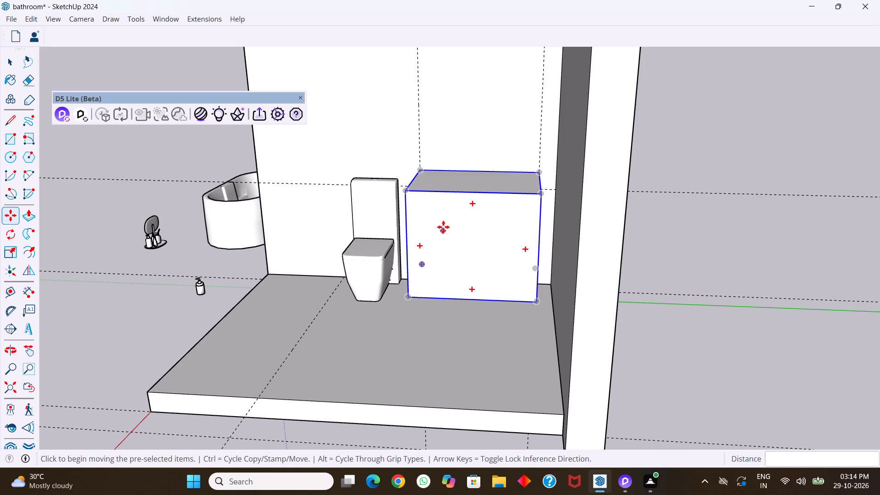
key(space)
click(460, 187)
click(460, 187)
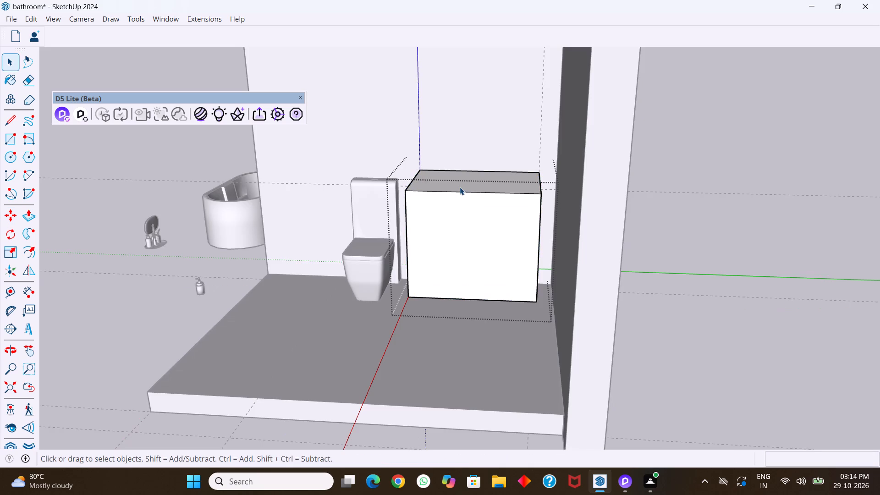
click(460, 187)
click(460, 187)
click(460, 185)
click(460, 185)
click(455, 185)
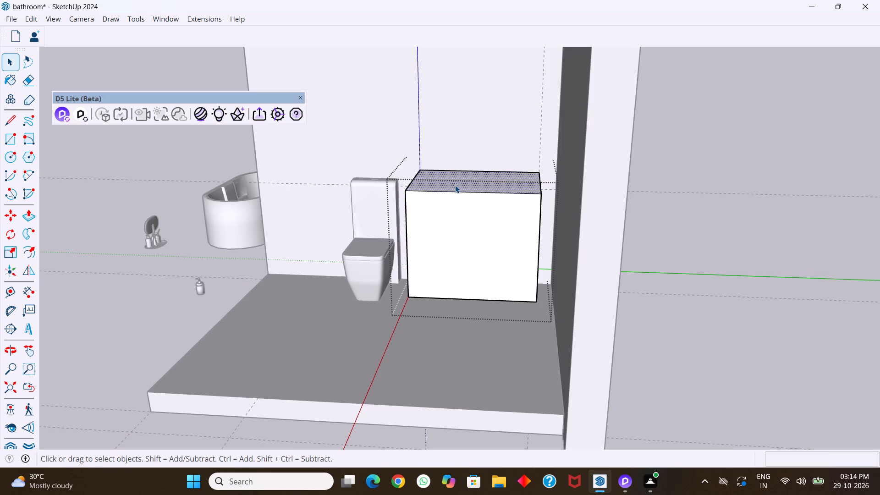
key(p)
click(455, 185)
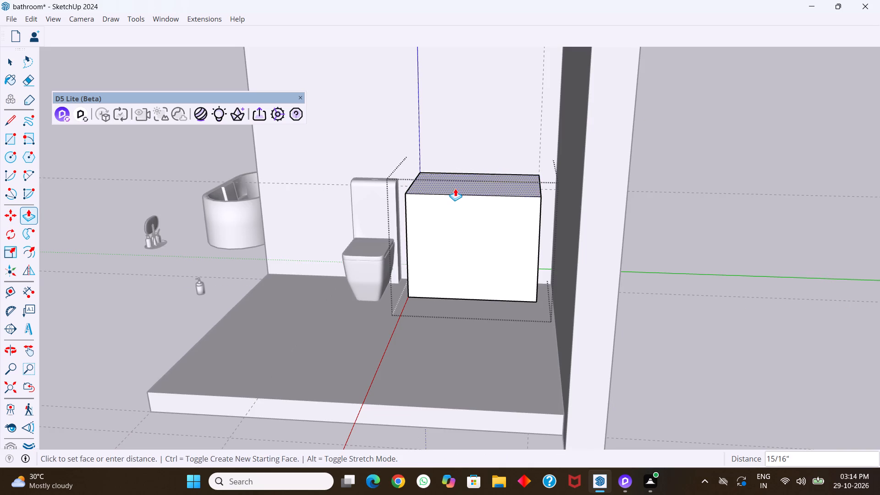
key(6)
key(Return)
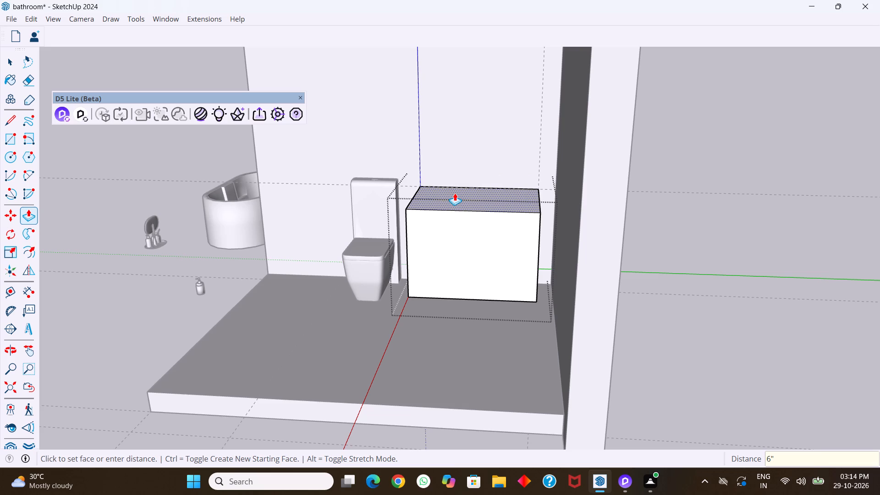
Push the box's top face down a further 1 inch.
click(455, 193)
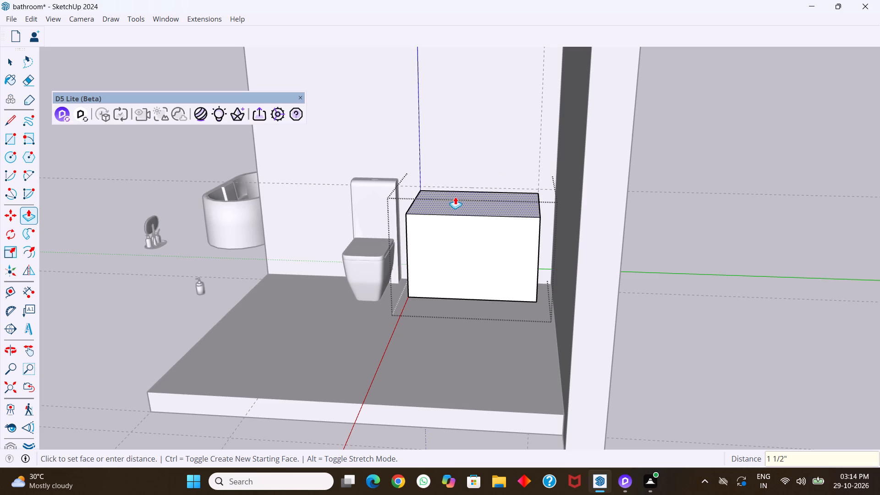
key(1)
key(Return)
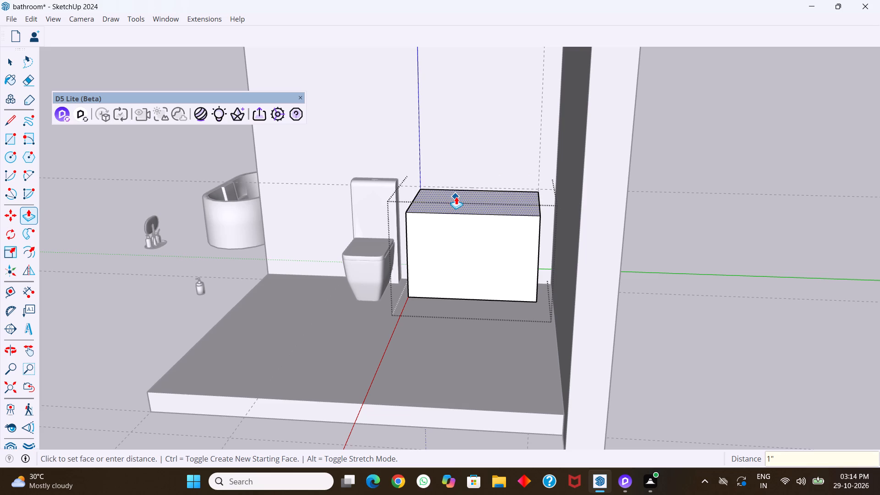
Copy the box's top face, leave the group, and paste the copy in place outside it.
key(ctrl+c)
key(space)
click(750, 310)
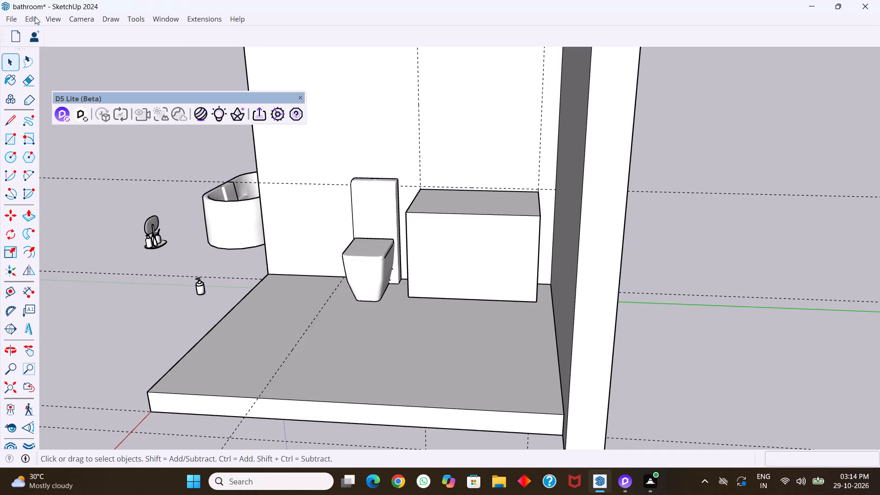
click(35, 16)
click(75, 106)
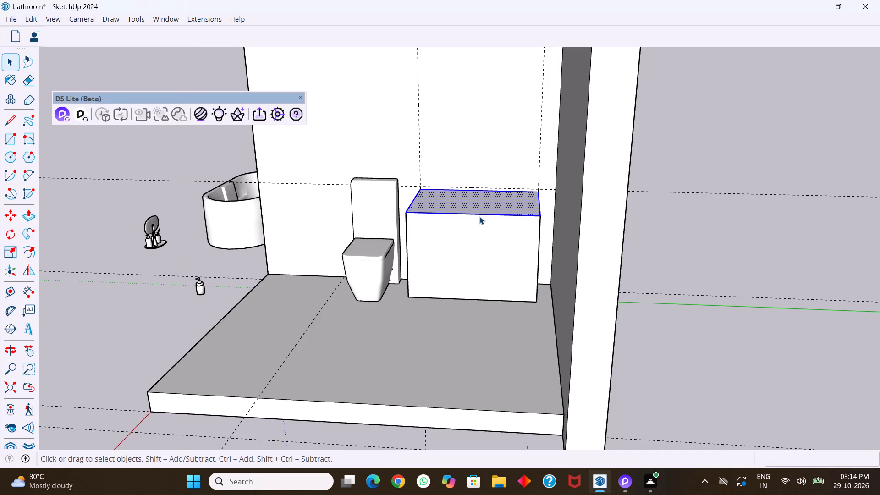
Extrude the pasted top face 1 inch upward to form a countertop slab.
key(p)
click(478, 206)
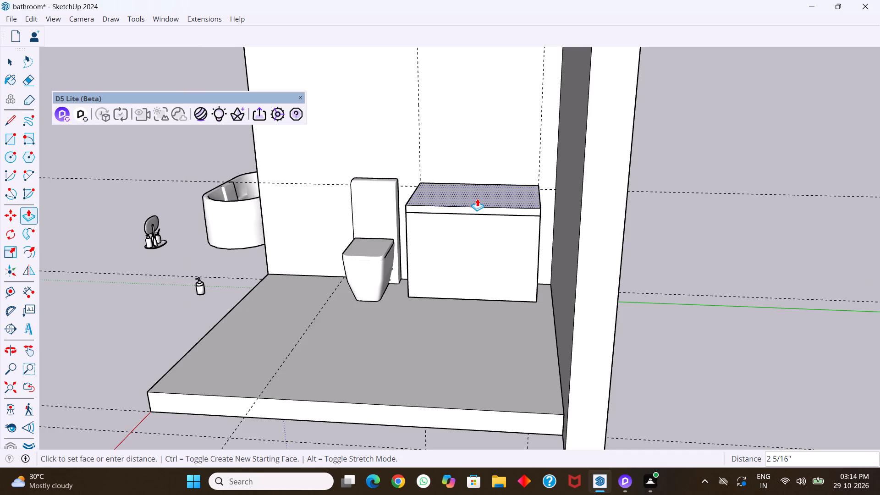
key(1)
key(Return)
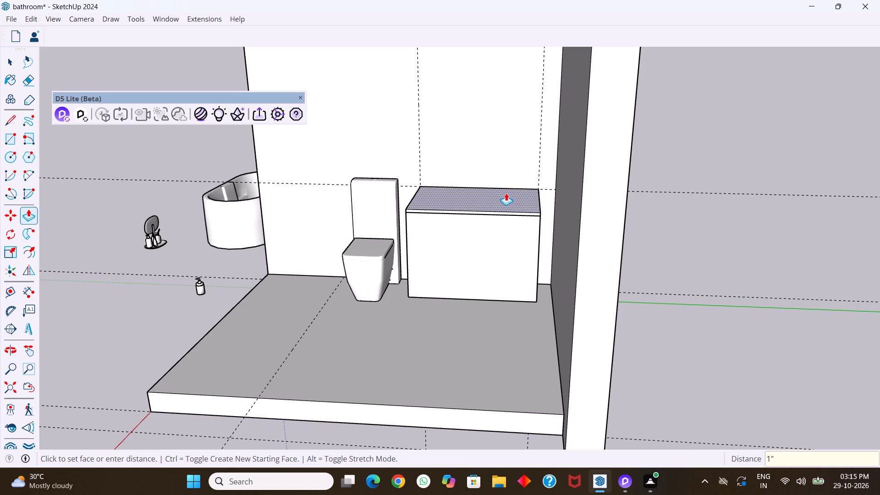
Extend the countertop slab's front face outward by 12 mm with Push/Pull.
scroll(475, 209, up, 4)
middle_drag(473, 228, 482, 201)
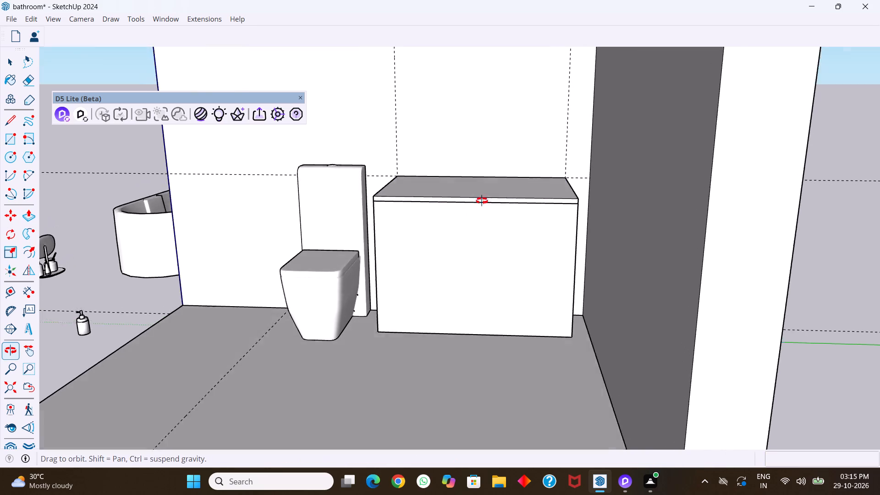
middle_drag(482, 201, 487, 187)
scroll(467, 198, up, 2)
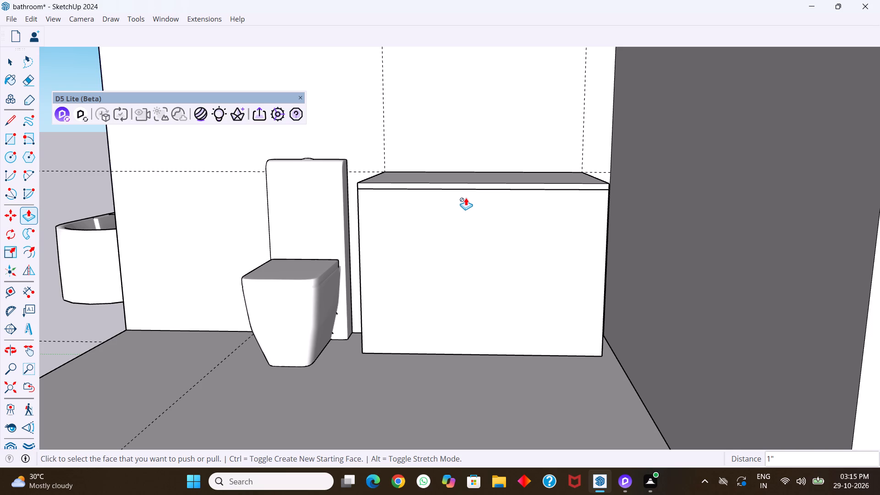
middle_drag(566, 203, 535, 204)
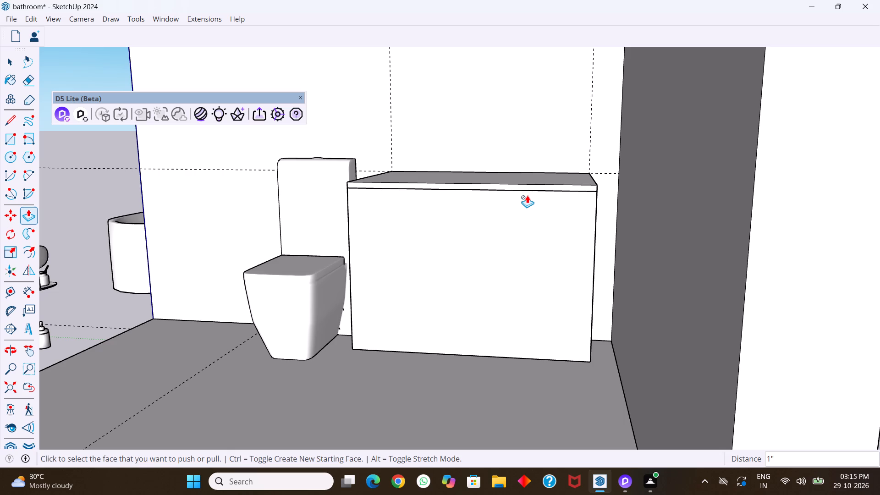
click(525, 186)
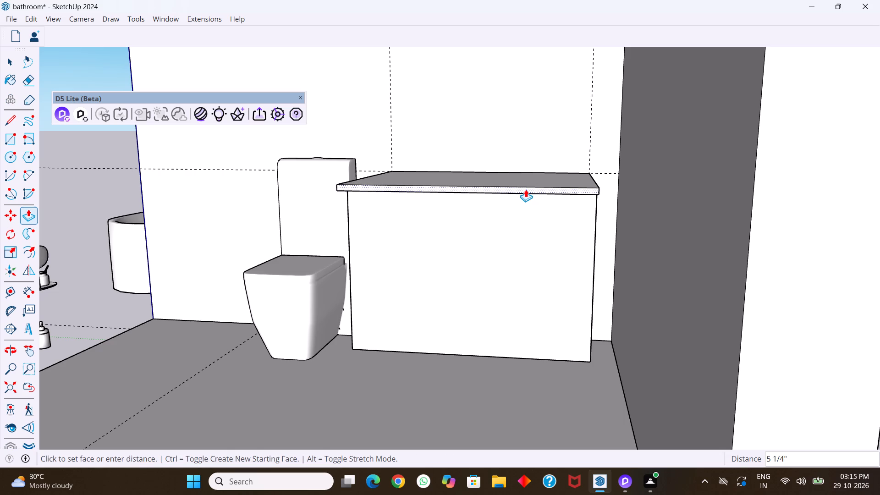
text(12mm)
key(Return)
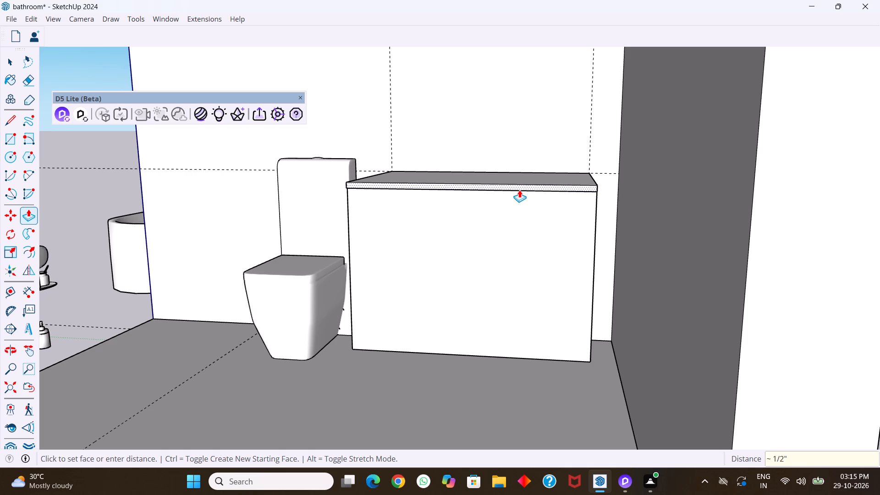
Extend both side faces of the countertop slab outward by the same 12 mm.
middle_drag(463, 200, 566, 191)
middle_drag(407, 226, 458, 235)
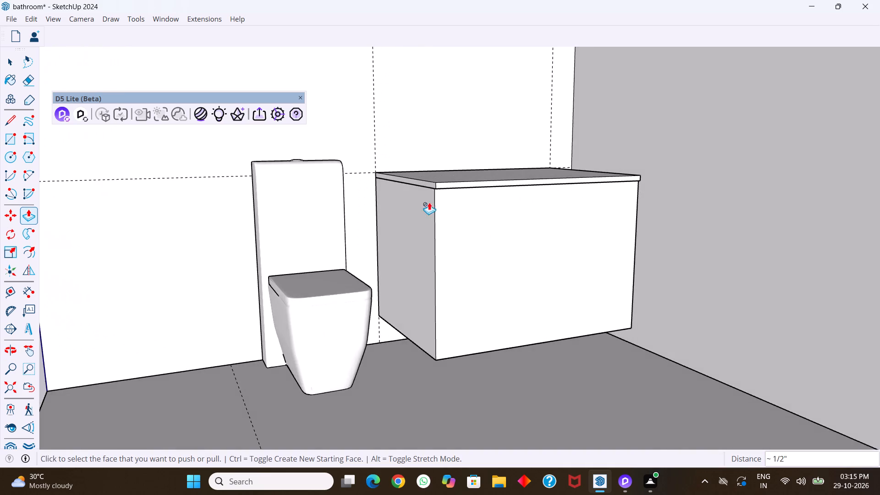
scroll(422, 184, up, 4)
double_click(423, 181)
scroll(426, 197, down, 7)
middle_drag(483, 219, 373, 231)
middle_drag(528, 235, 467, 241)
scroll(552, 216, up, 9)
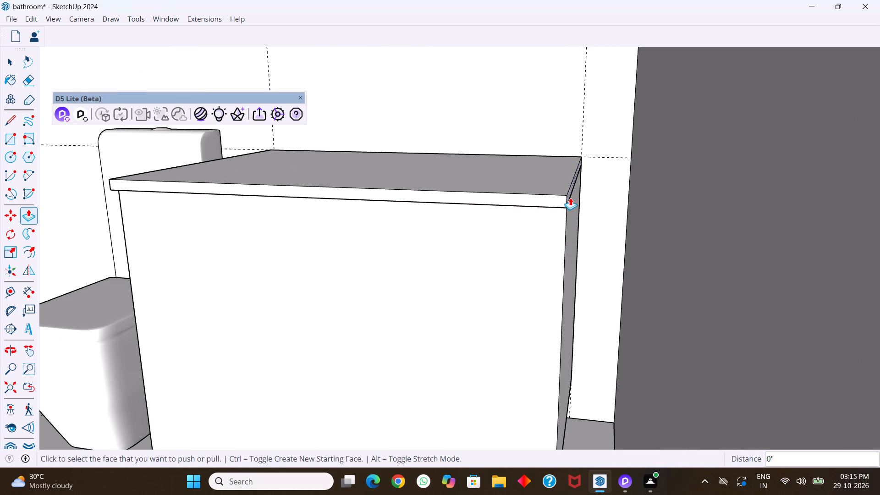
double_click(571, 196)
Select all connected geometry of the countertop slab and make it a group.
scroll(534, 221, down, 4)
middle_drag(521, 239, 555, 194)
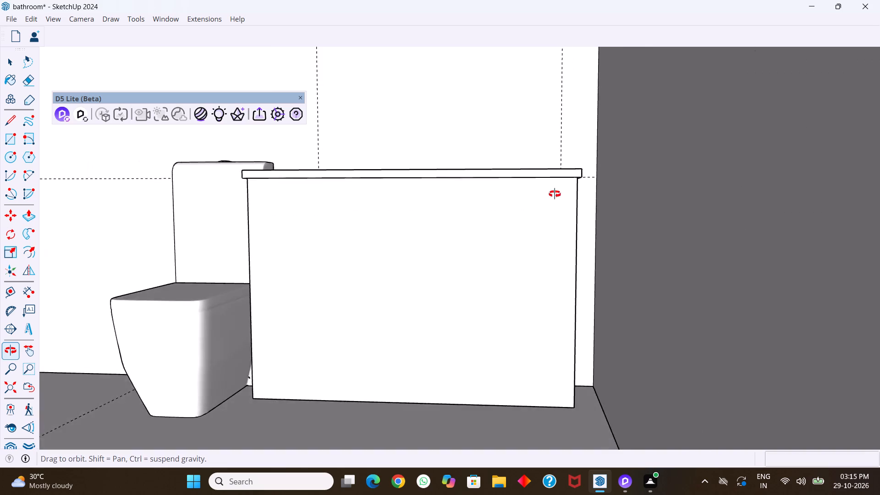
middle_drag(555, 194, 544, 154)
middle_drag(546, 173, 549, 202)
middle_drag(549, 203, 549, 212)
middle_drag(500, 230, 490, 247)
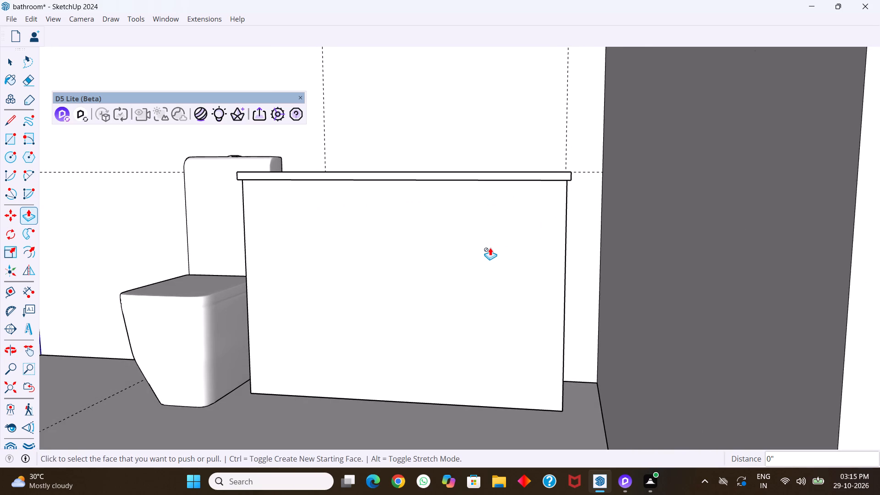
key(space)
click(482, 276)
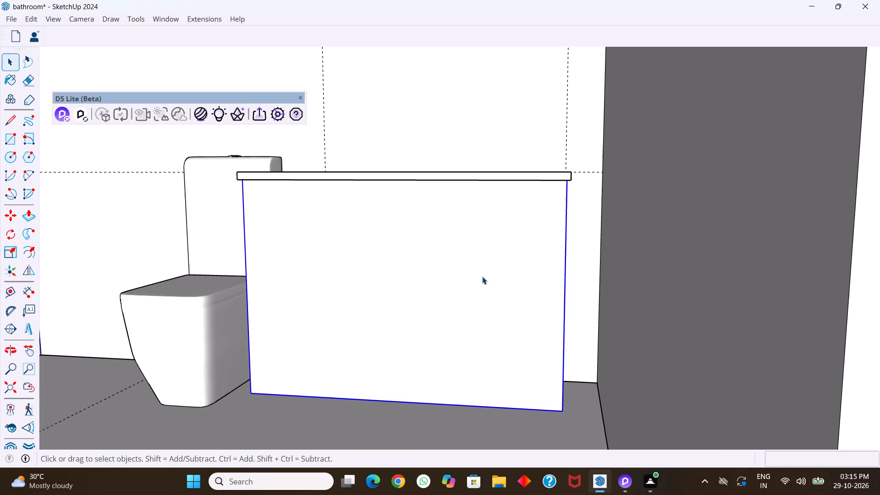
triple_click(469, 176)
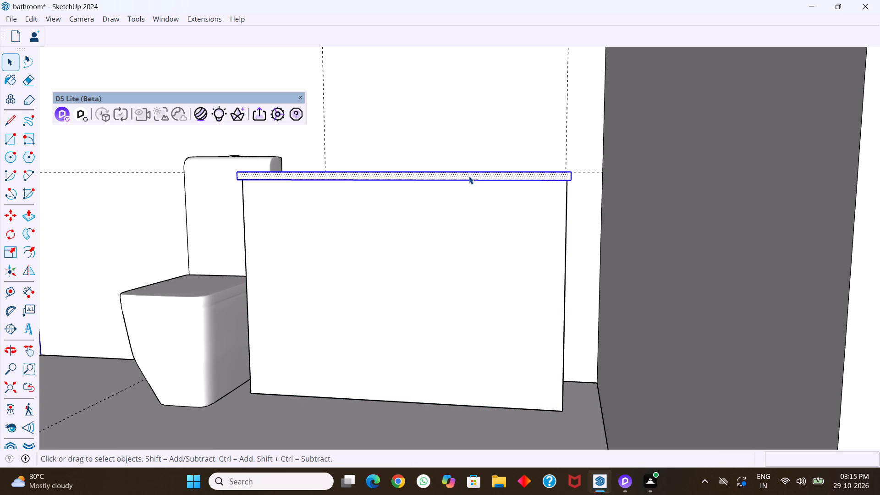
triple_click(469, 176)
triple_click(469, 176)
double_click(469, 176)
right_click(469, 176)
click(490, 114)
Open the cabinet group for editing and copy the front face's top edge 2' straight down along the blue axis.
click(438, 255)
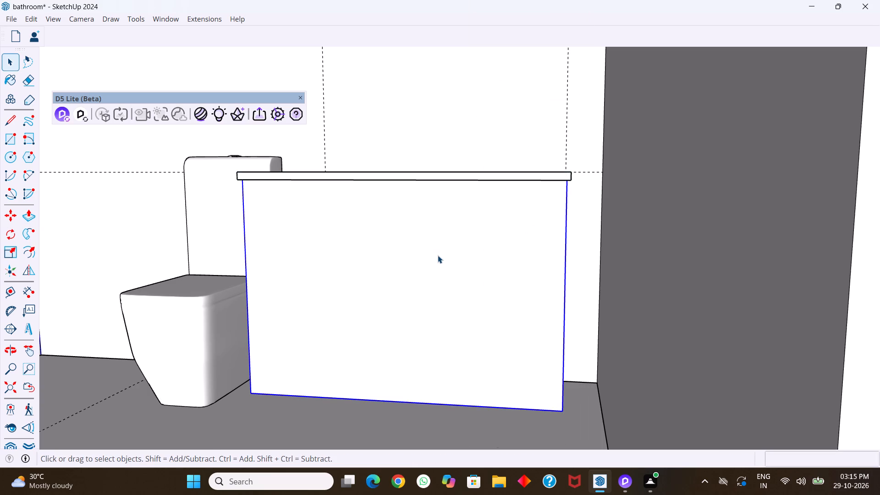
triple_click(428, 255)
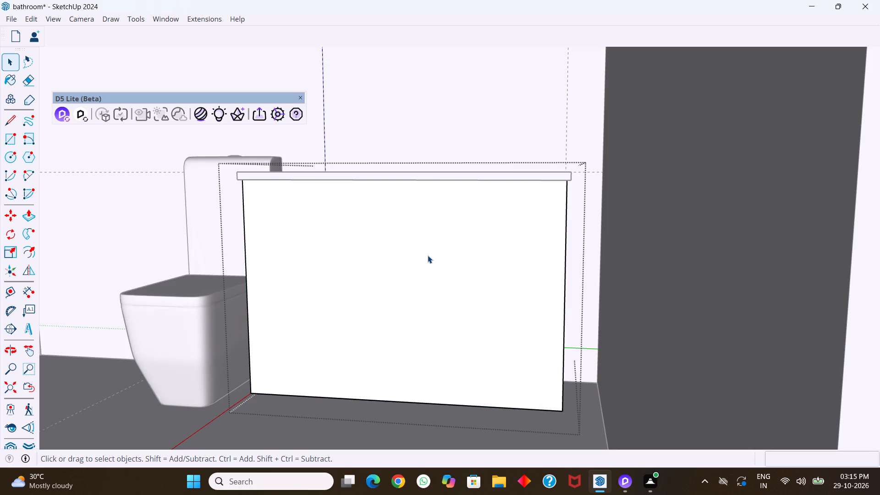
click(428, 255)
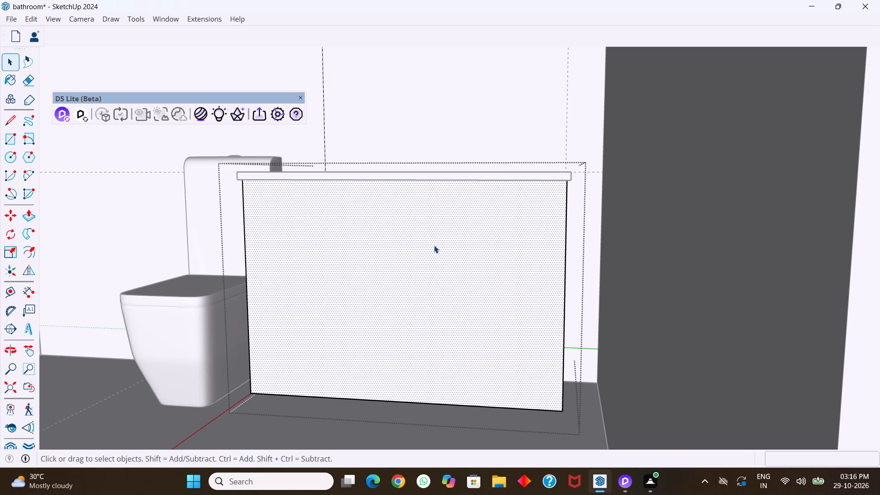
middle_drag(421, 212, 412, 154)
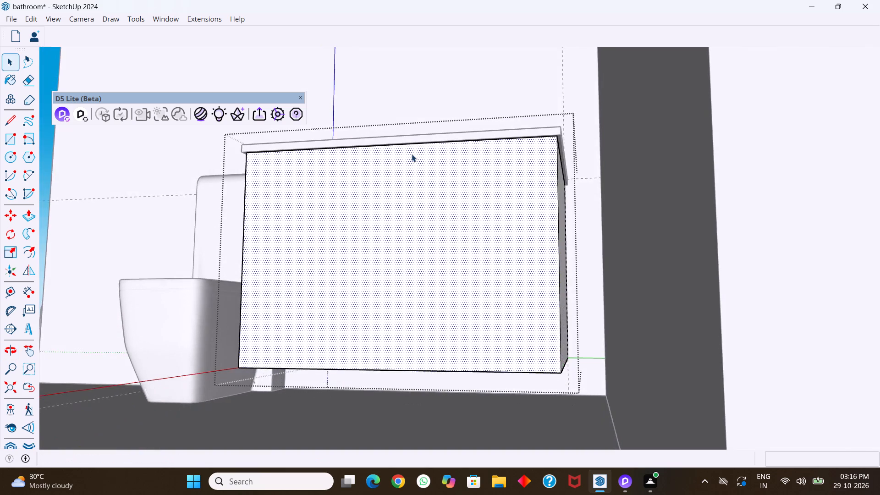
scroll(412, 154, up, 1)
click(417, 143)
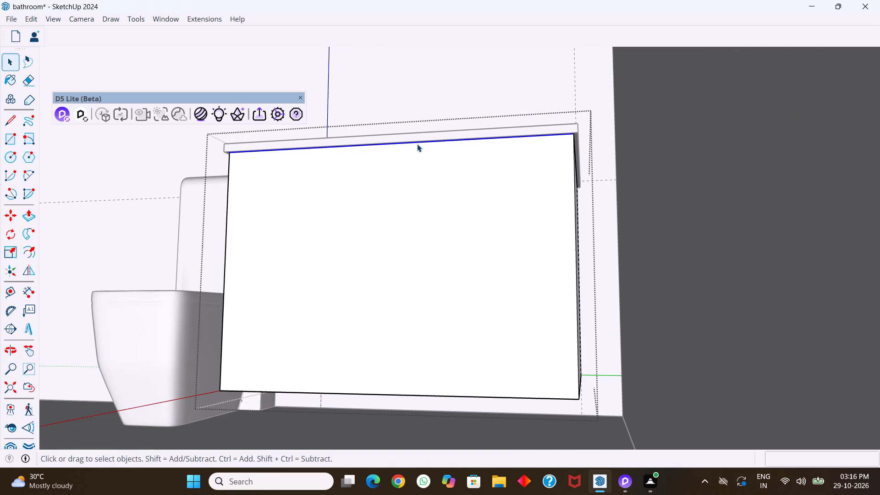
key(m)
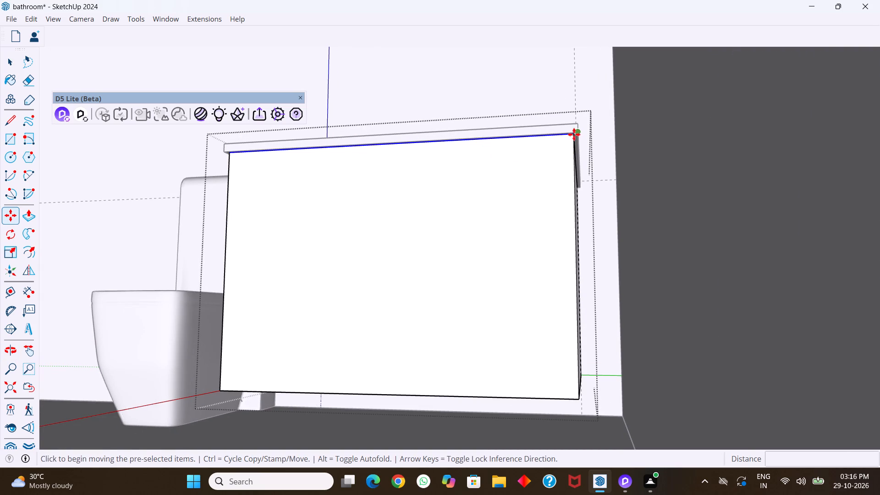
scroll(573, 139, up, 5)
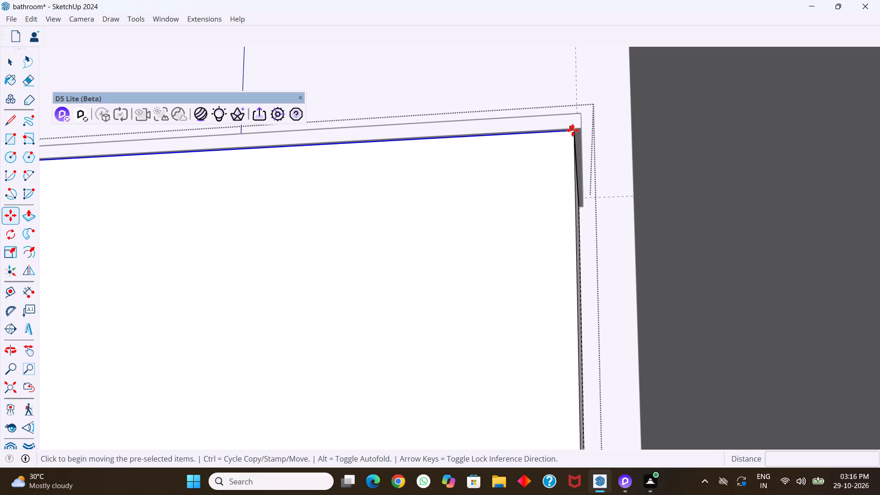
click(573, 132)
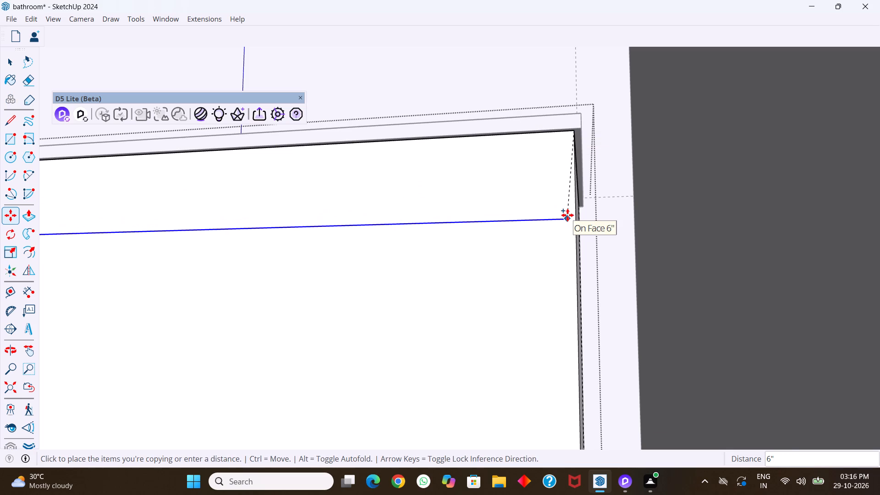
key(Up)
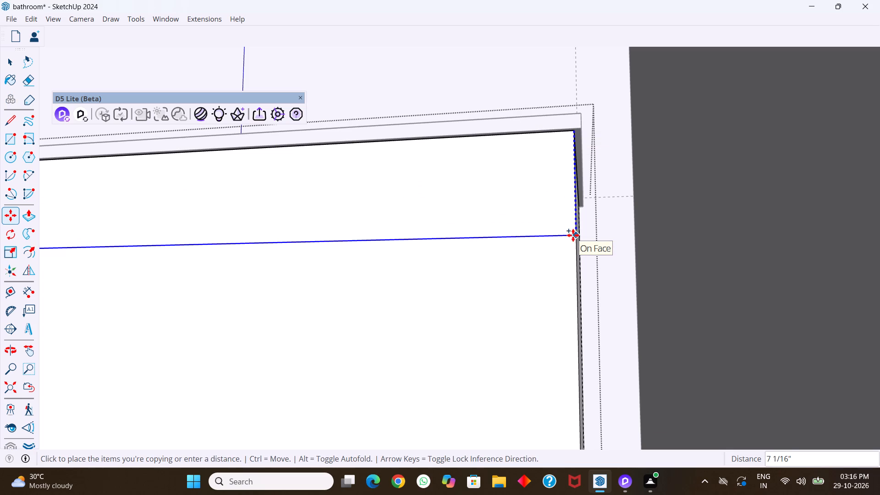
text(2')
key(Return)
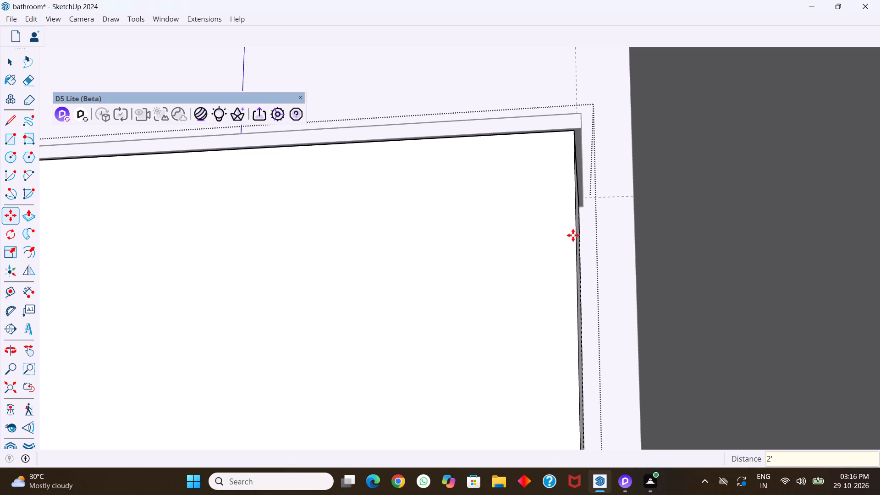
Adjust the copied edge's distance from the top, comparing 1'6" with 1'3", and finish with 1'3".
scroll(582, 240, down, 5)
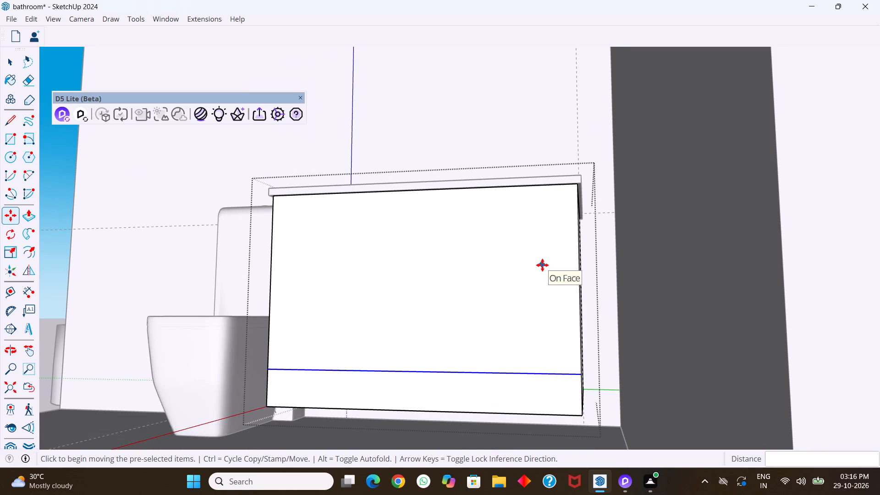
text(1'6)
key(Return)
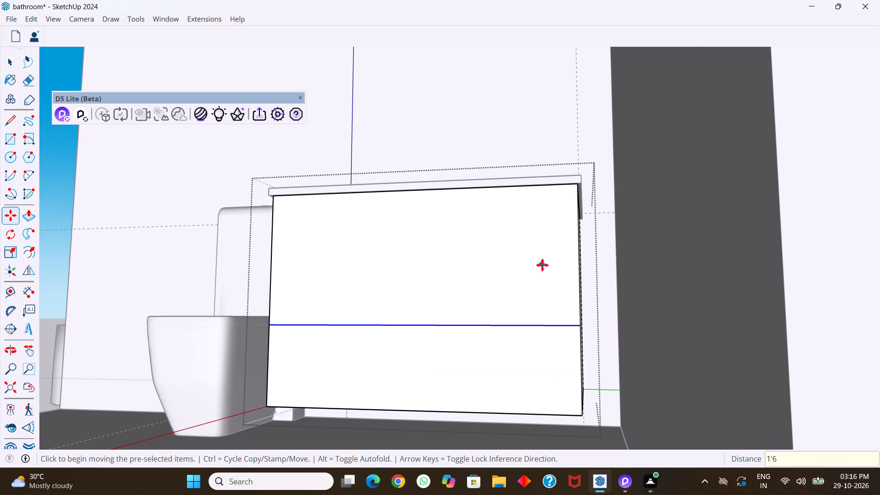
key(1)
key(apostrophe)
key(3)
key(Return)
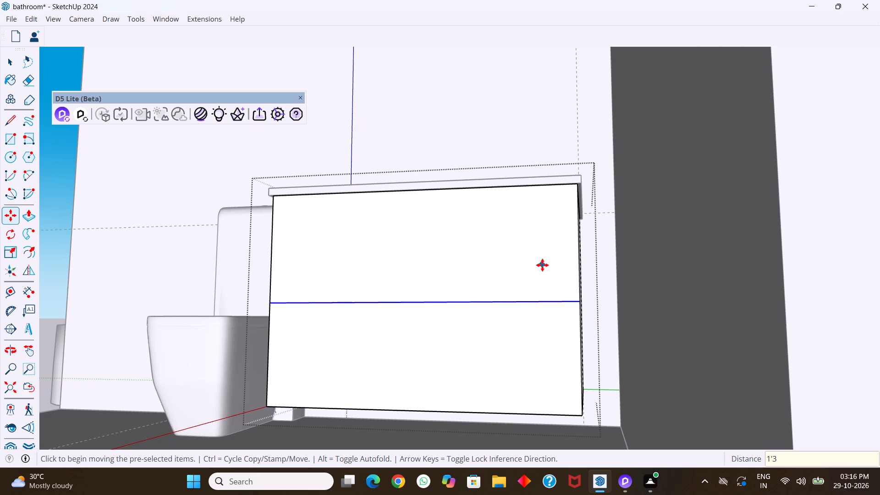
key(1)
key(apostrophe)
key(6)
key(Return)
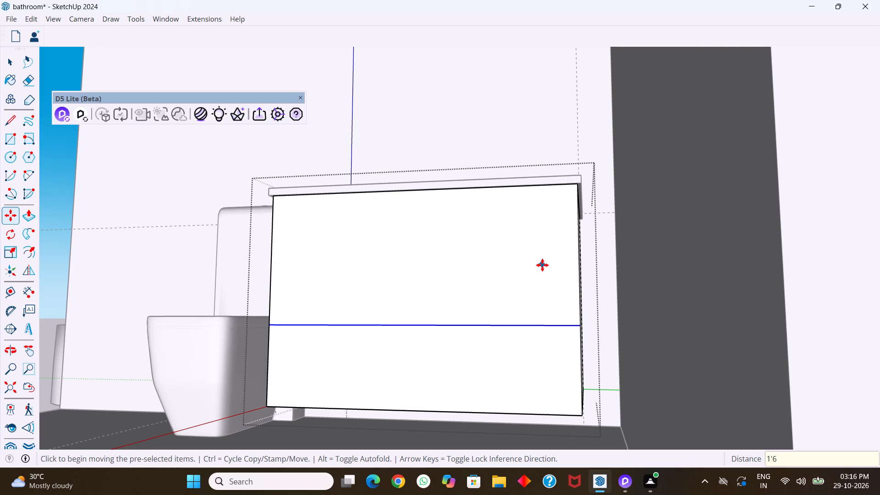
text(1')
key(3)
key(Return)
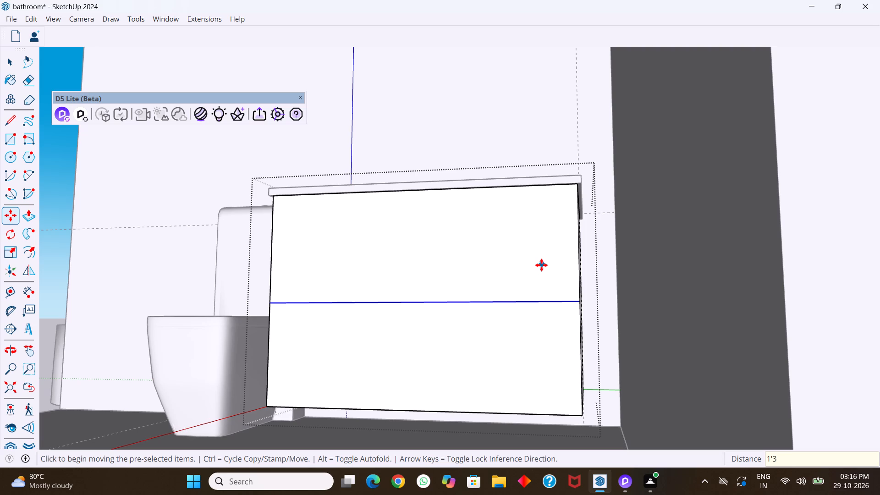
key(space)
Offset the outline of the lower front face inward, first trying 2 inches and finishing with 1 inch.
click(522, 355)
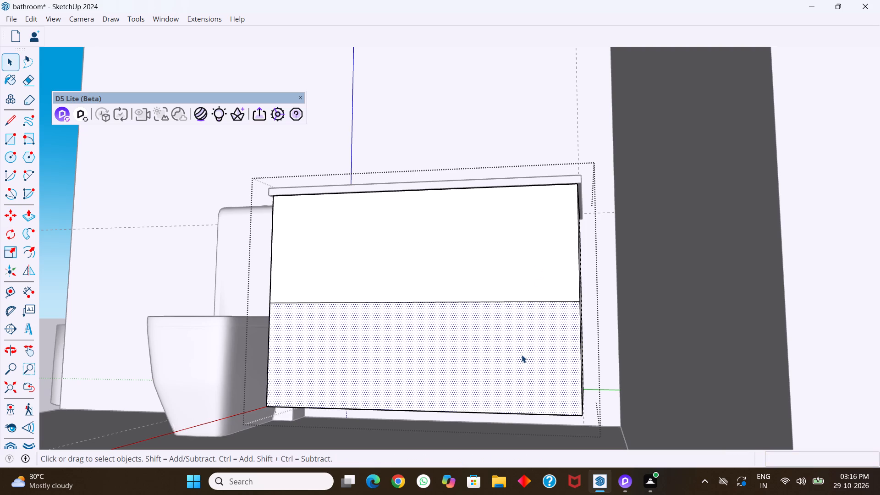
key(f)
click(522, 355)
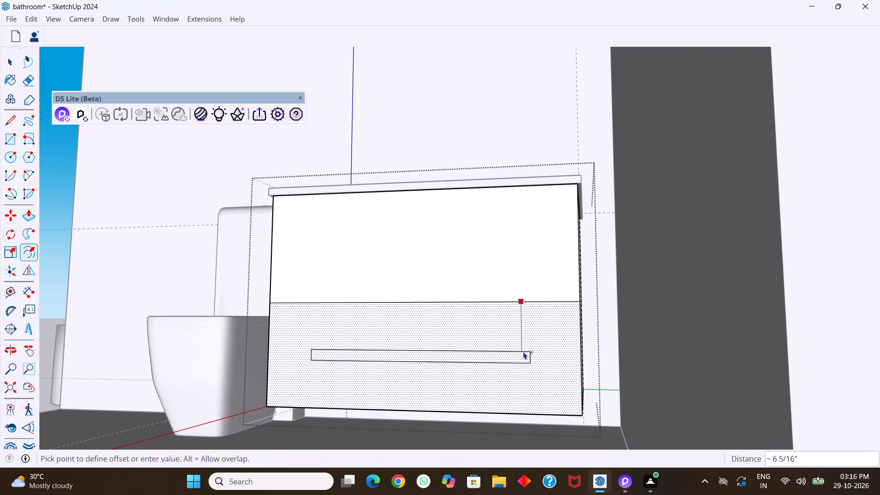
key(2)
key(Return)
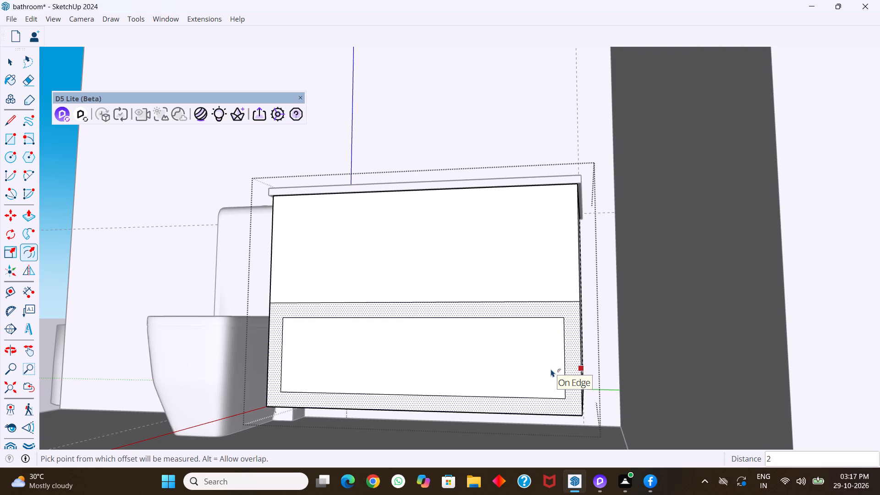
key(1)
key(Return)
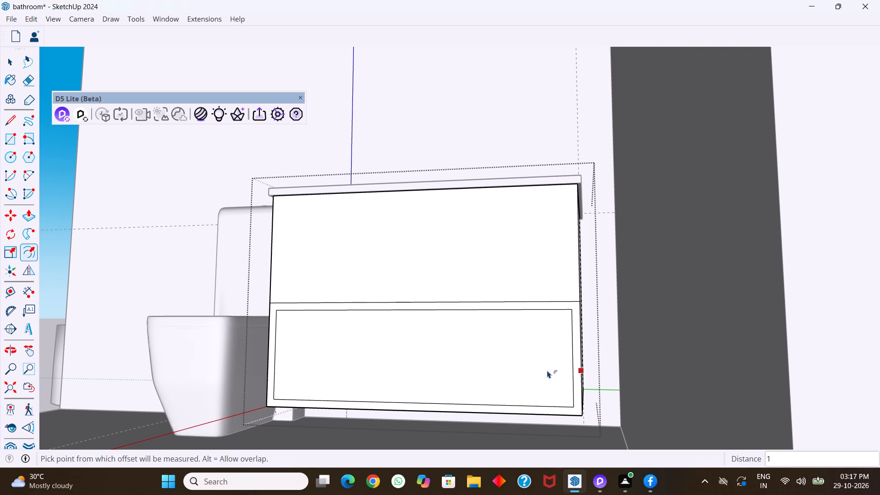
key(space)
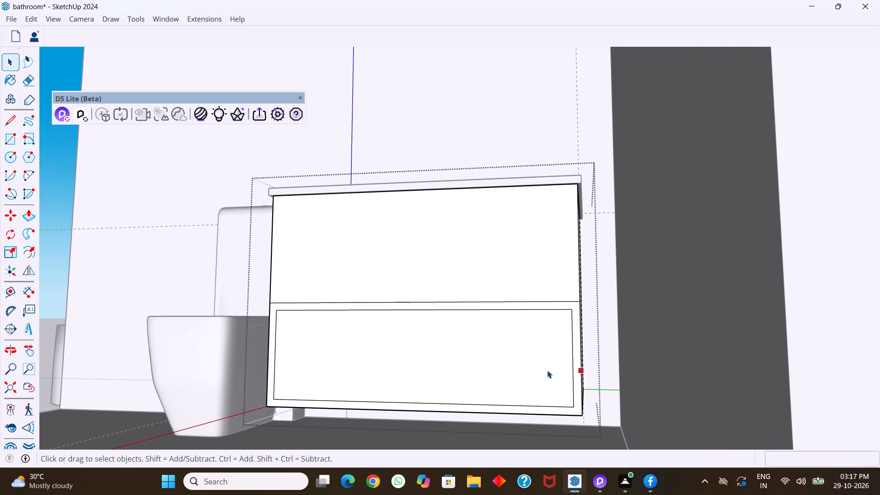
Push the inner lower face 2' 6" into the cabinet to hollow out an open shelf.
click(544, 371)
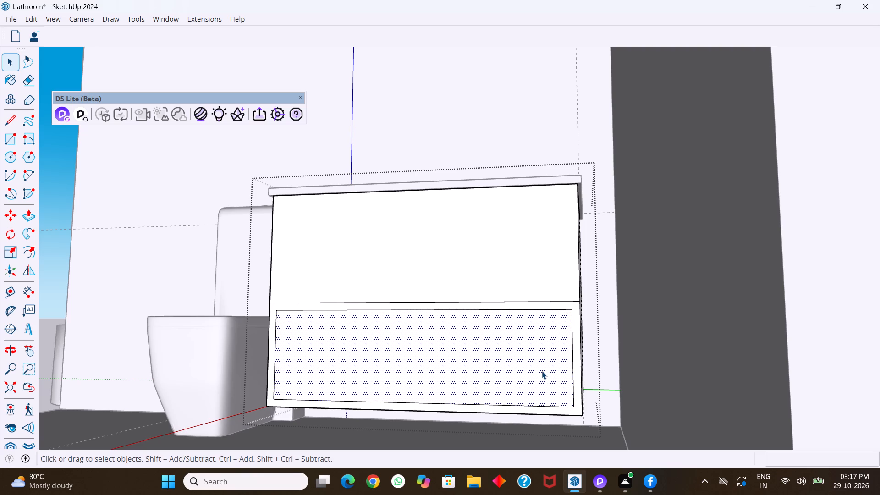
key(p)
click(542, 371)
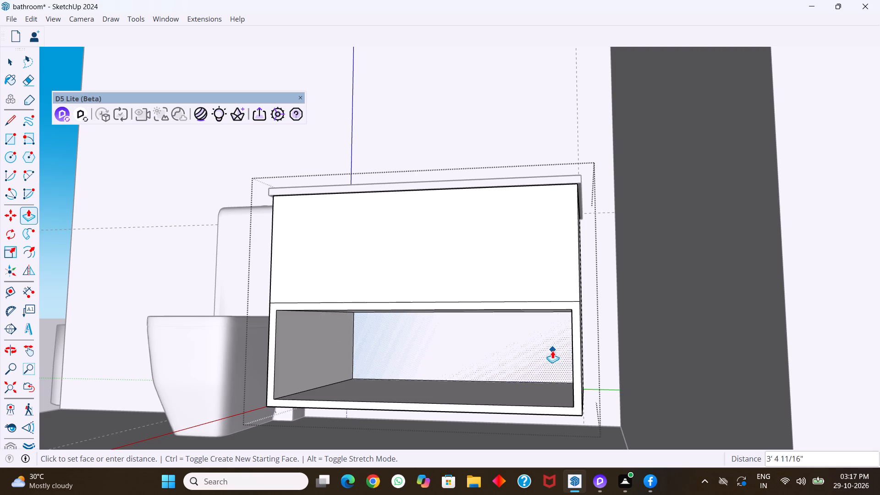
click(550, 350)
middle_drag(520, 355, 529, 361)
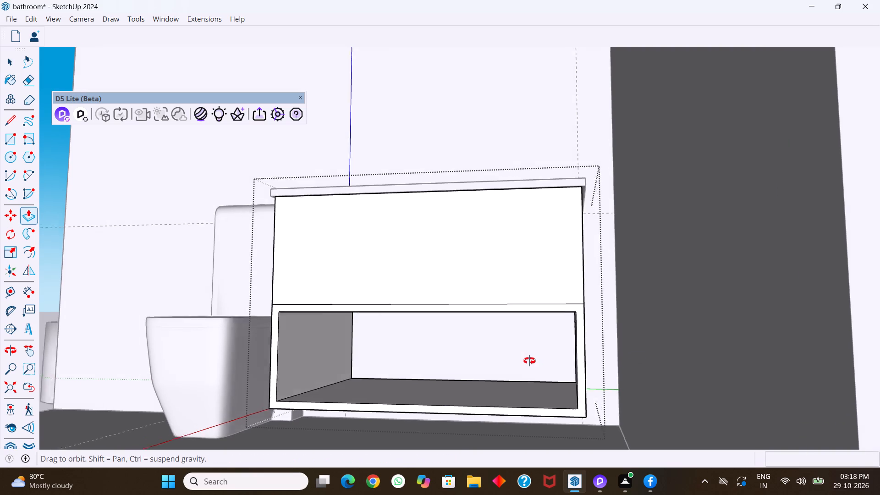
middle_drag(529, 361, 544, 377)
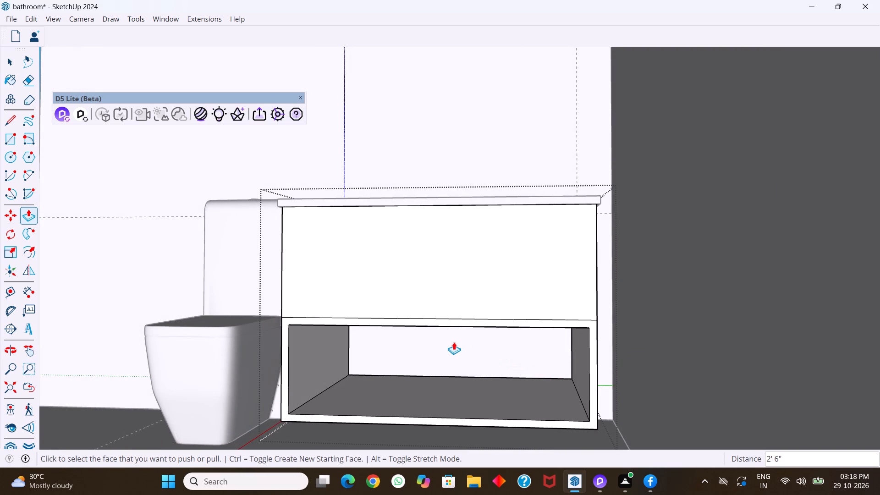
key(space)
Copy the upper front face's side edge across to the opposite edge, trying 2/ and finishing with 3/ for three equal panels.
click(375, 279)
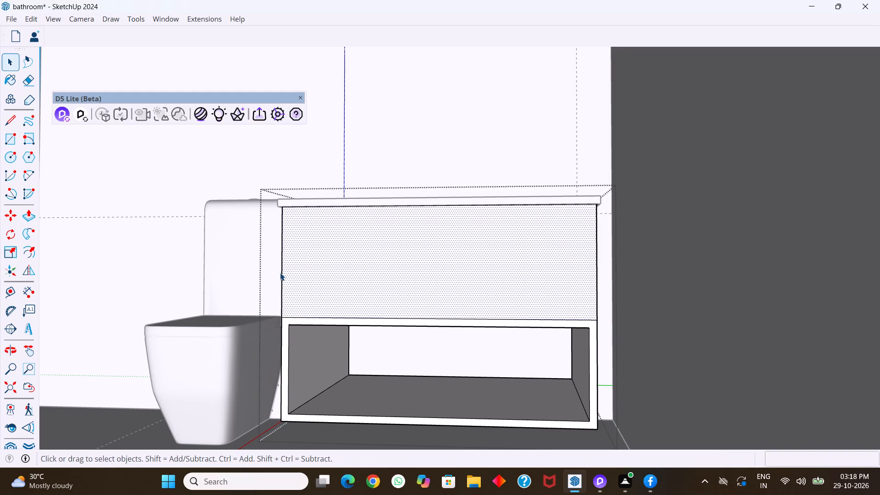
click(282, 273)
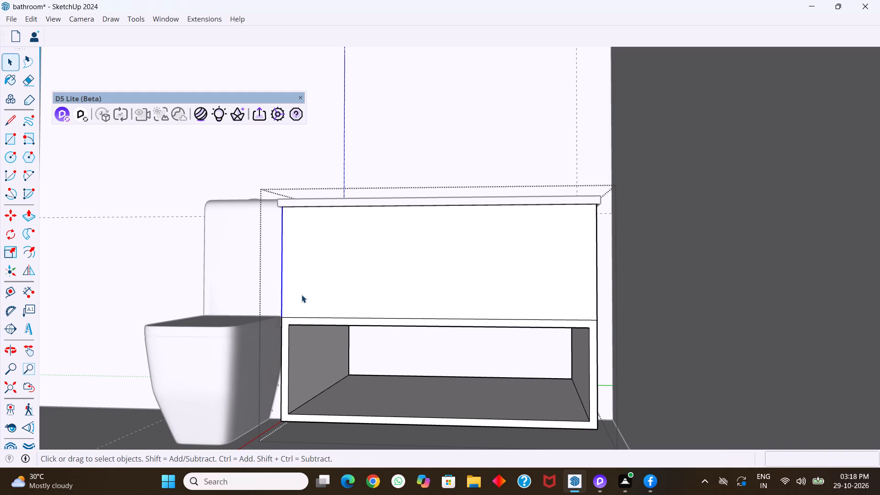
key(m)
click(281, 317)
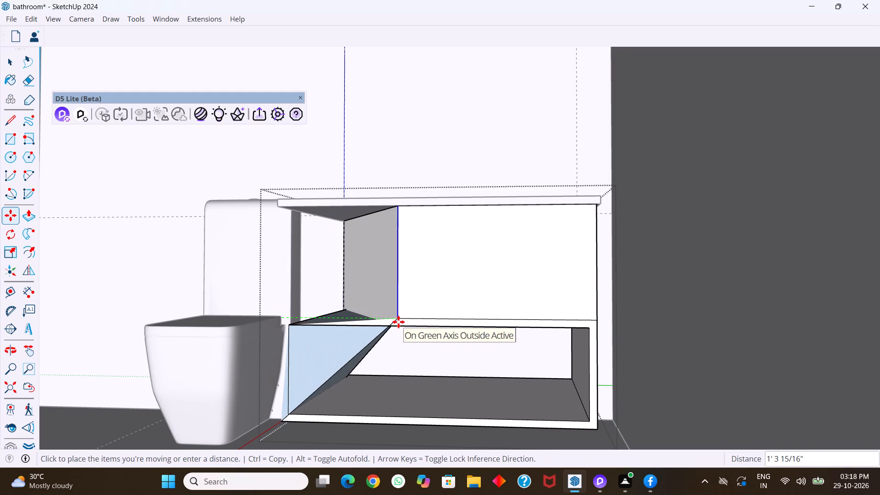
click(596, 320)
text(2/)
key(Return)
text(3/)
key(Return)
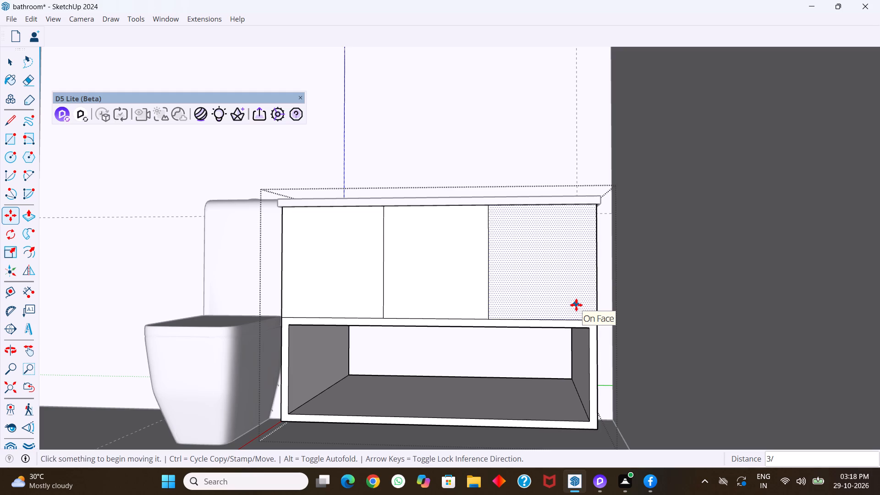
key(space)
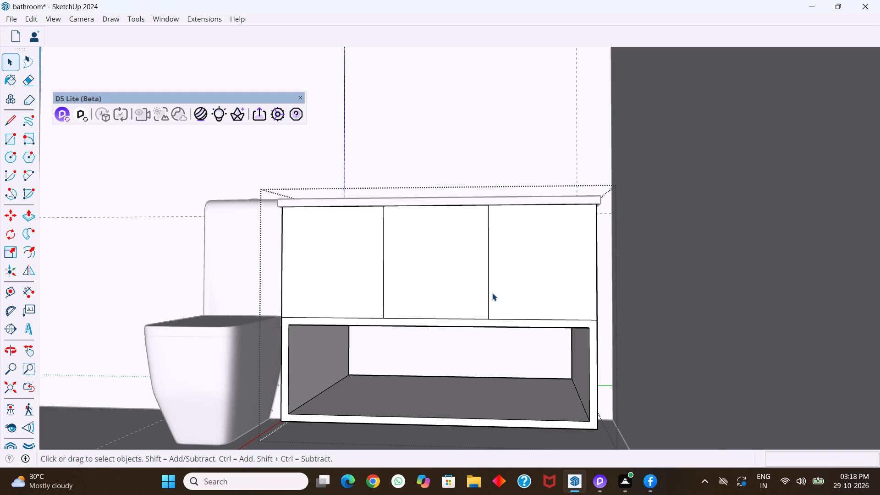
Copy both panel divider lines 2 mm to one side, and copy those lines 4 mm back across the originals.
click(489, 293)
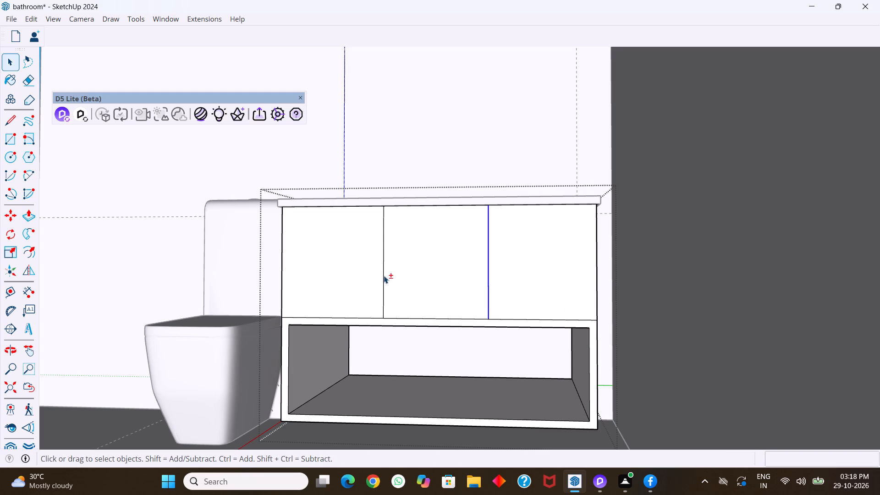
shift+click(383, 276)
key(m)
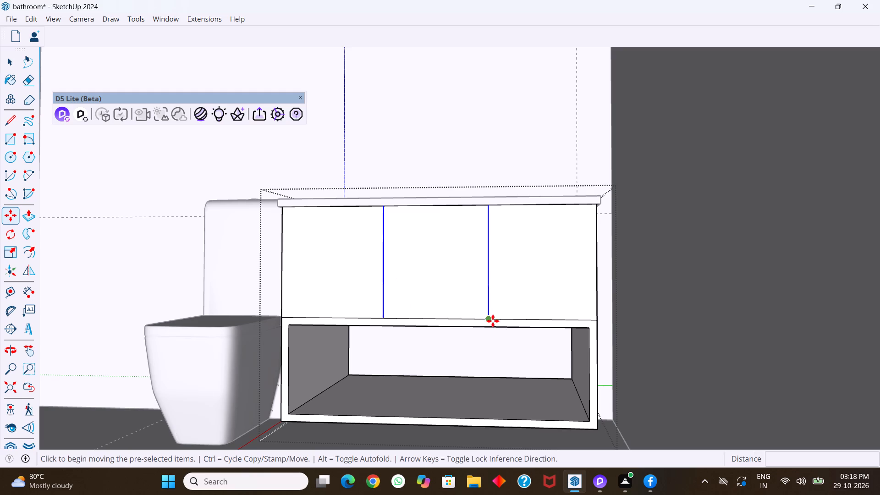
click(488, 319)
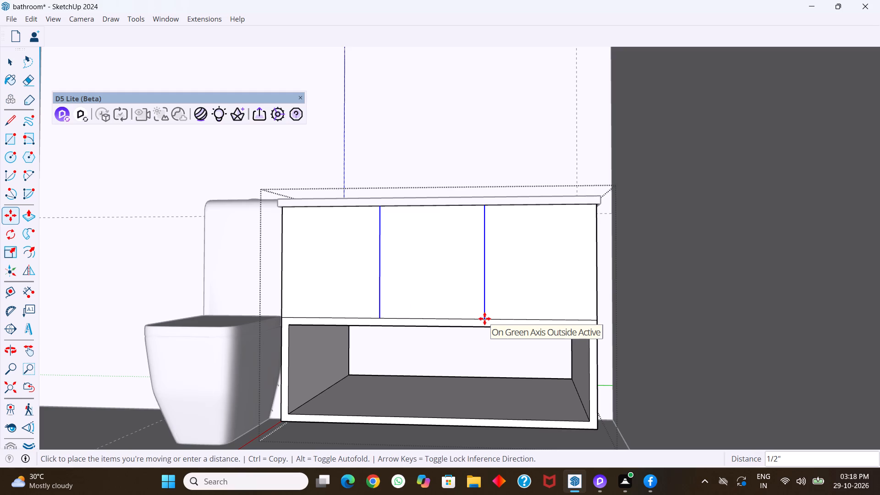
text(2mm)
key(Return)
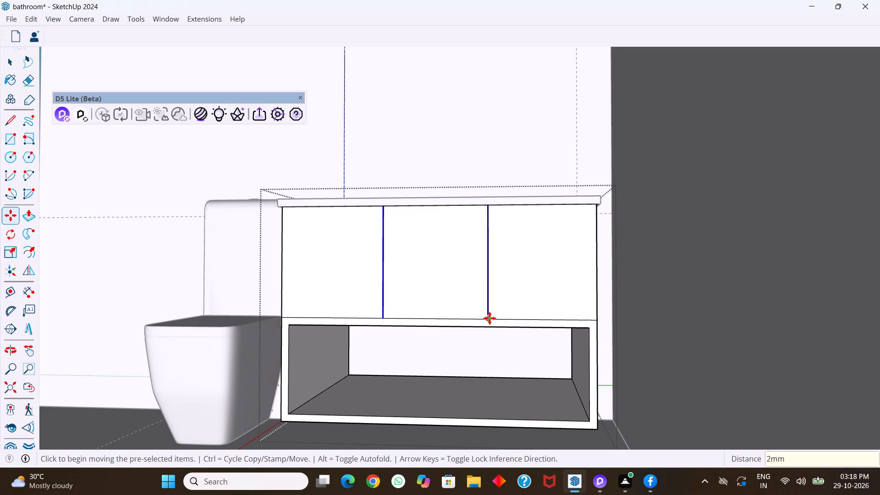
scroll(489, 318, up, 20)
scroll(489, 318, up, 2)
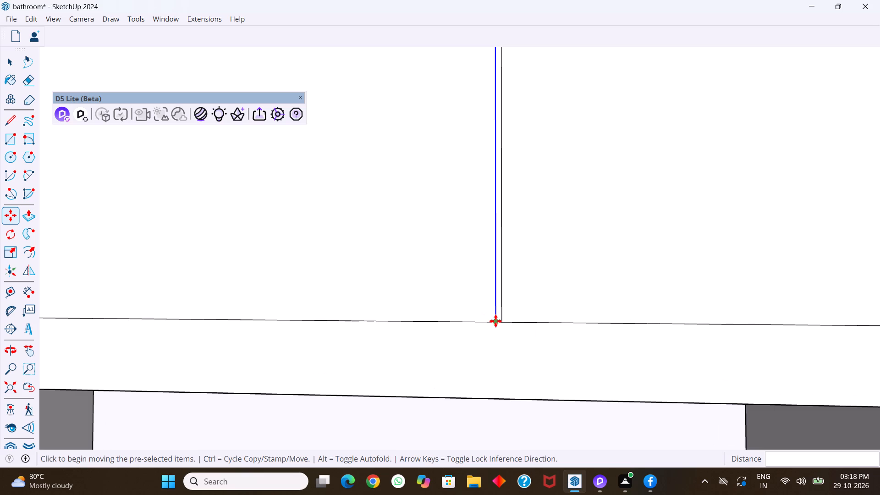
click(495, 321)
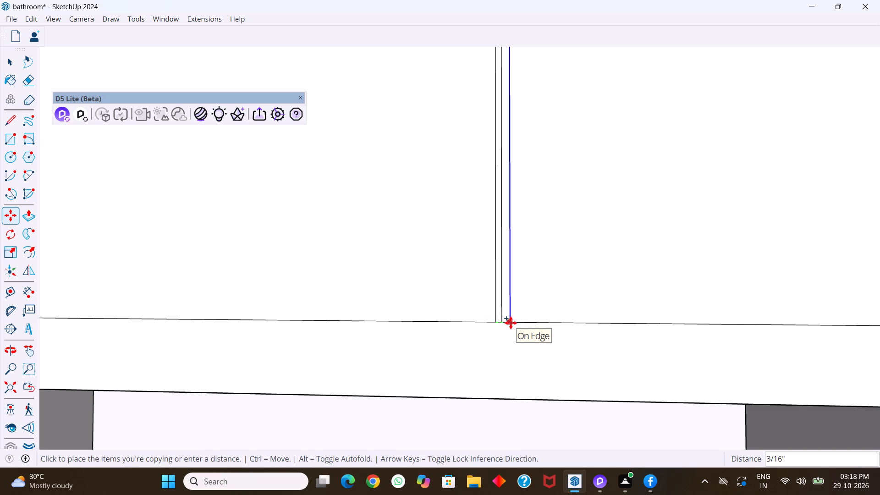
text(4mm)
key(Return)
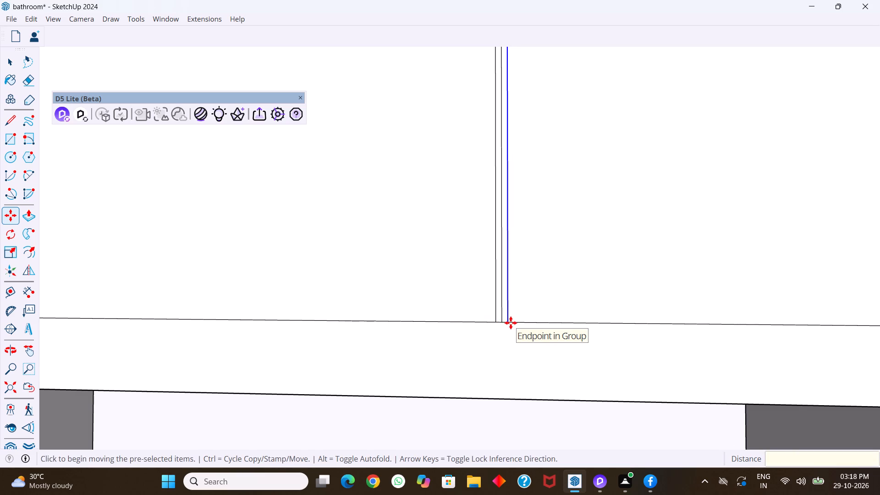
Erase the original middle line at both panel dividers, leaving a narrow strip between each pair of lines.
key(e)
scroll(500, 307, up, 4)
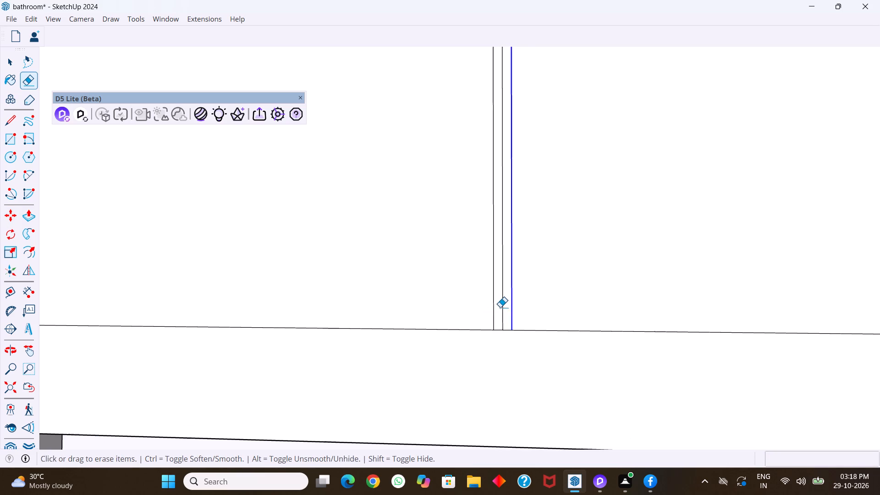
click(502, 307)
scroll(505, 307, down, 19)
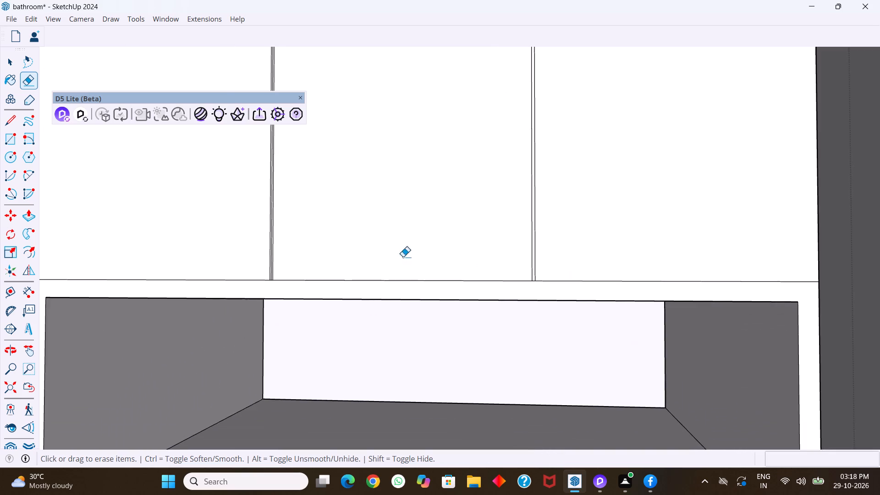
scroll(250, 214, up, 16)
click(278, 216)
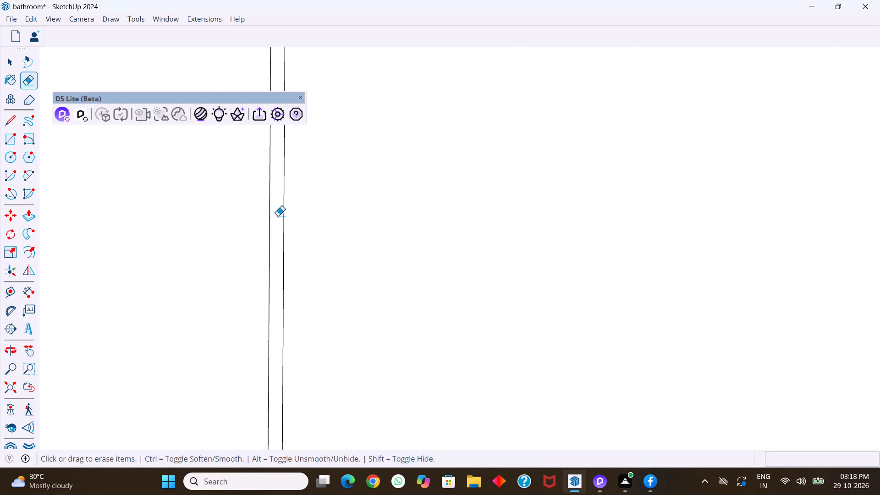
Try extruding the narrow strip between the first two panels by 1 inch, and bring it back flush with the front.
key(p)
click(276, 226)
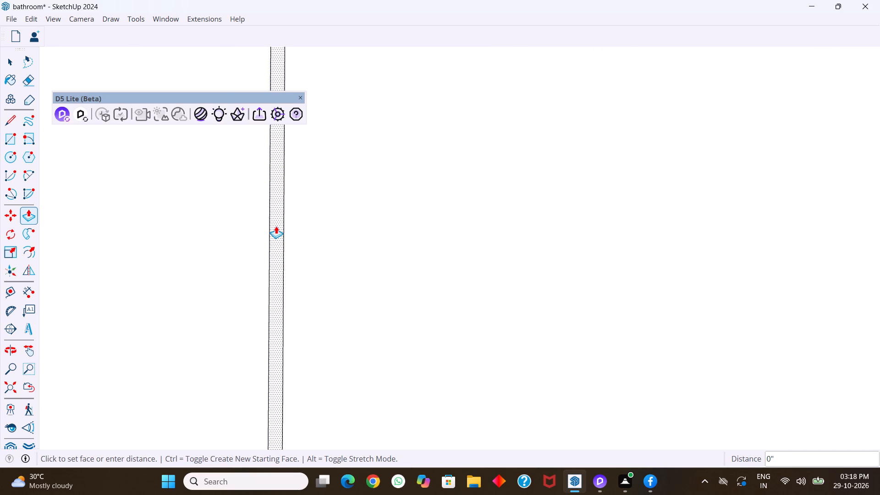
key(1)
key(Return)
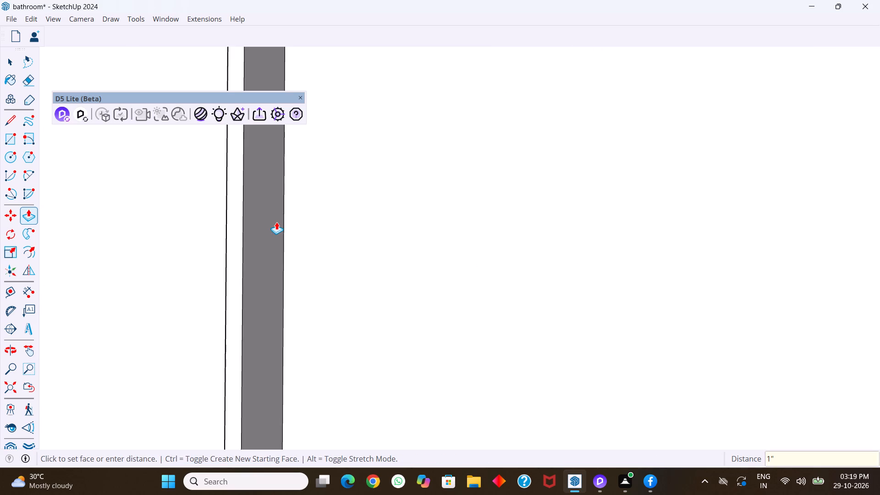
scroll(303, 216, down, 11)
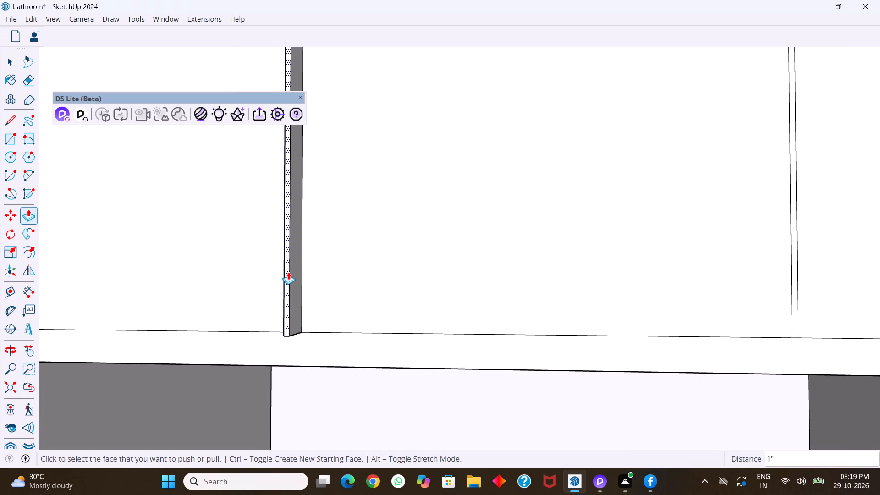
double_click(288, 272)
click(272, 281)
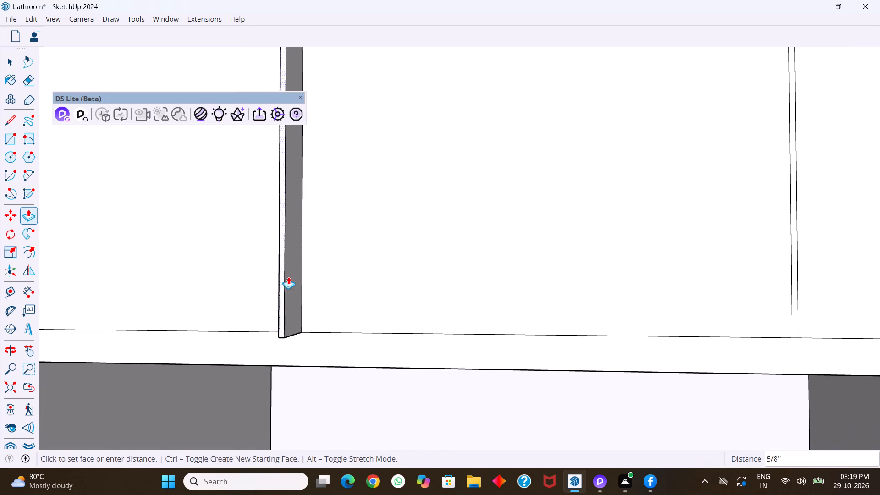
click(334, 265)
Push both narrow divider strips 1 inch into the cabinet to form grooves between the three panels.
click(301, 280)
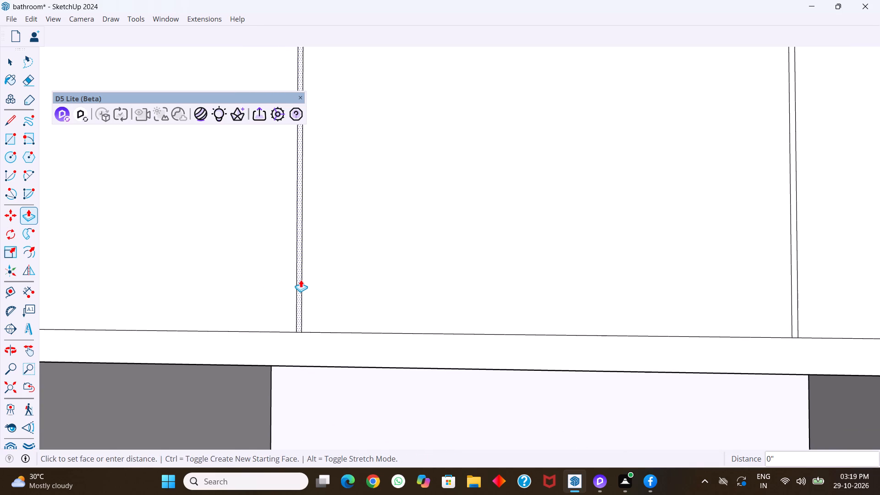
key(1)
key(Return)
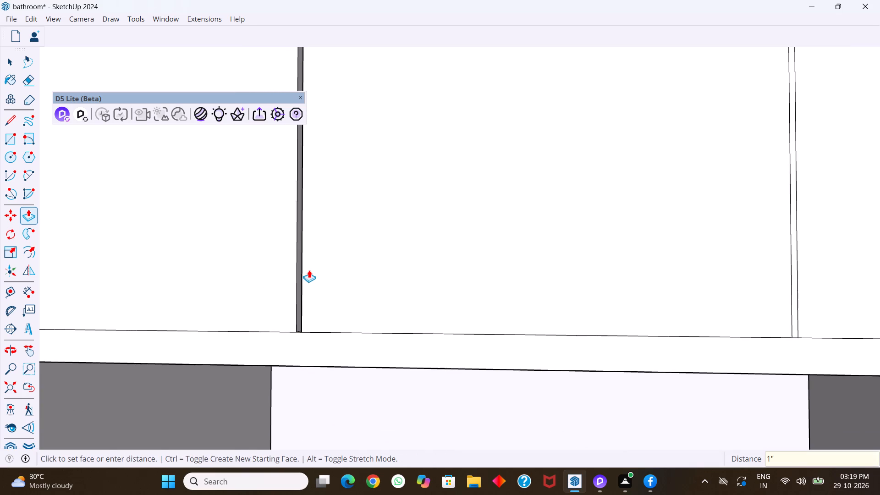
scroll(282, 278, down, 5)
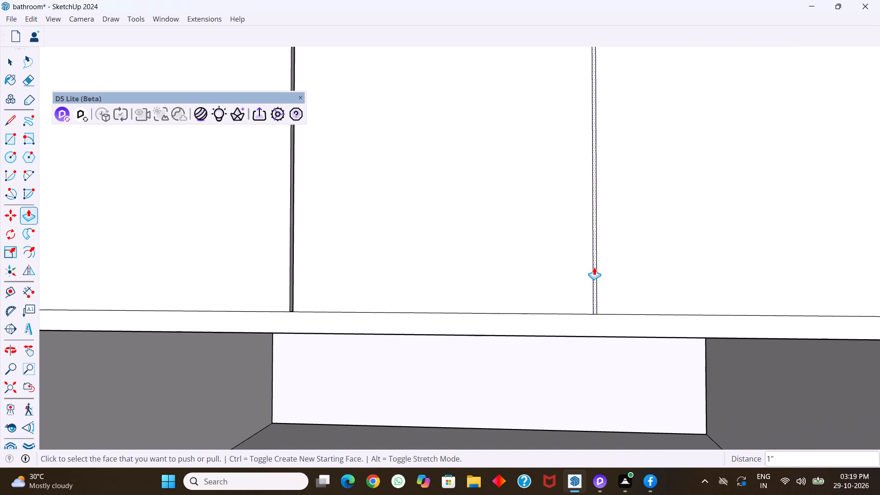
double_click(594, 267)
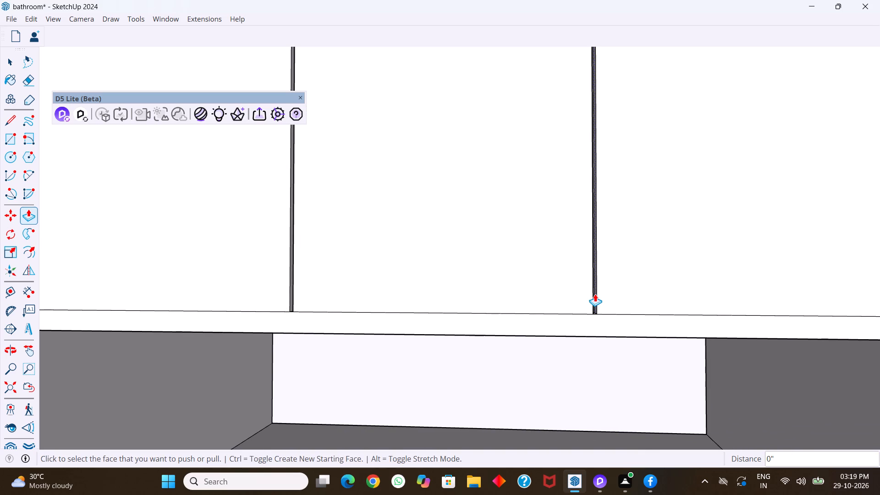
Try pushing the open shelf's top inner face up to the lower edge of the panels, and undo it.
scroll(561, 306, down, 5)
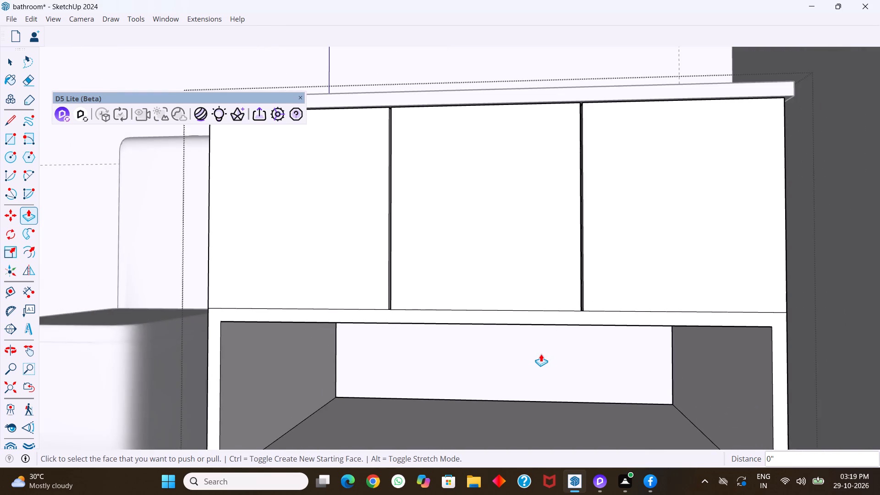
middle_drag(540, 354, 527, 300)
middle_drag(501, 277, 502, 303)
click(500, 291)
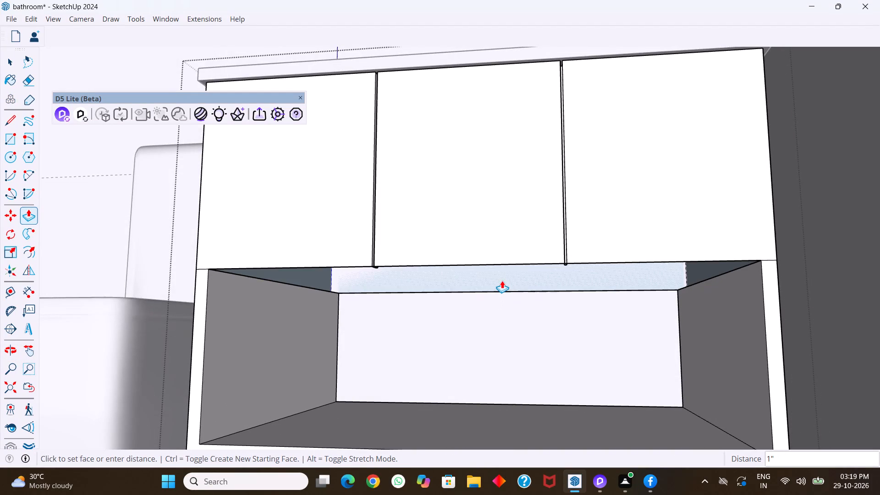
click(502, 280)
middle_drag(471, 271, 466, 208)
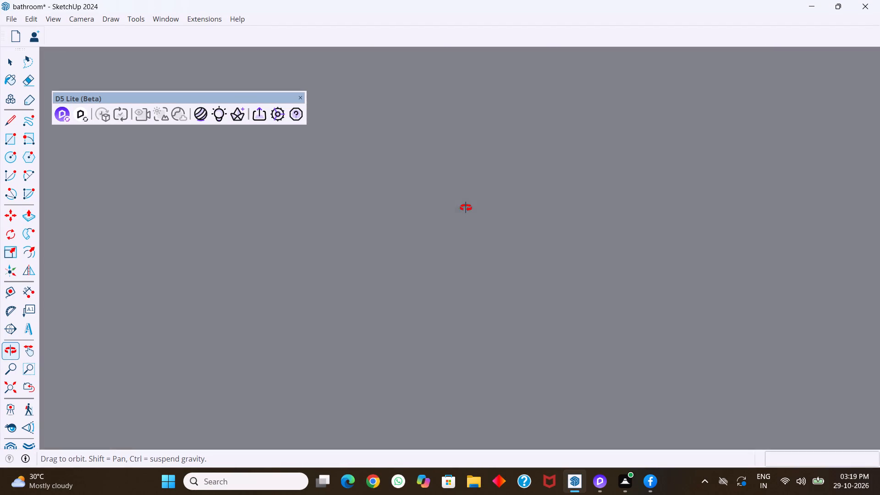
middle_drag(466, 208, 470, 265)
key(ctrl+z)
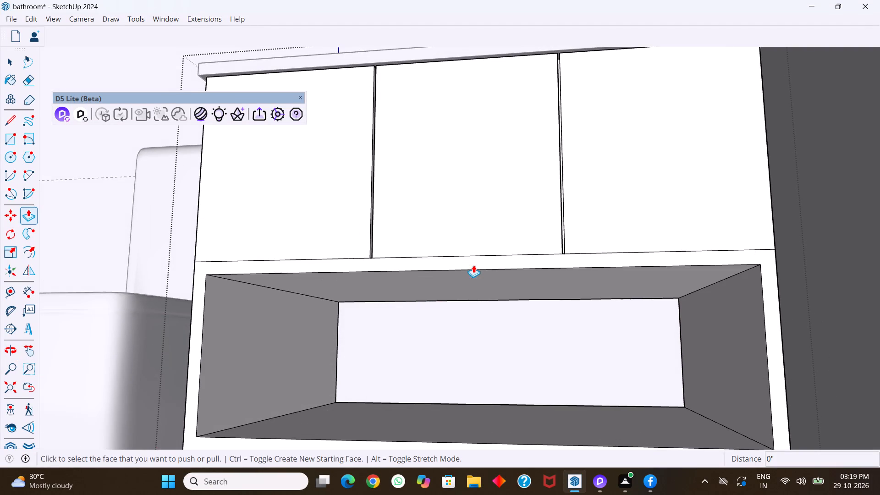
Push the open shelf's top inner face up by 13/16 inch, leaving a thin strip below the panels.
click(475, 274)
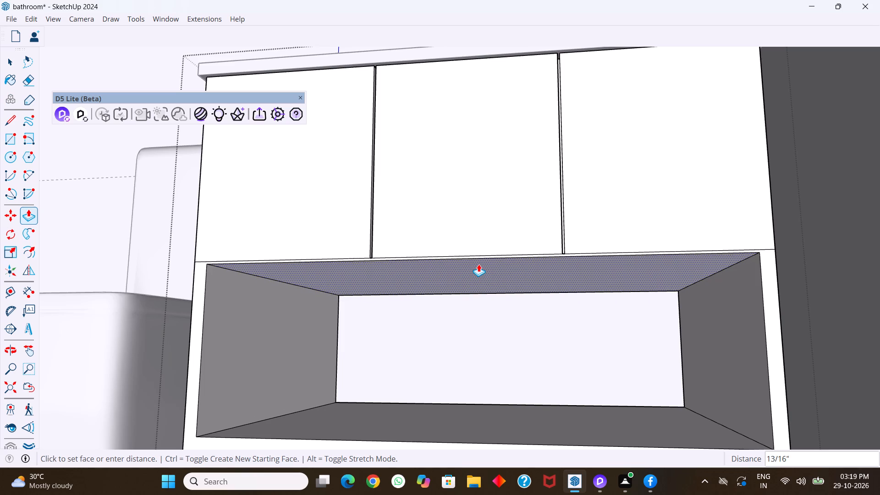
click(478, 264)
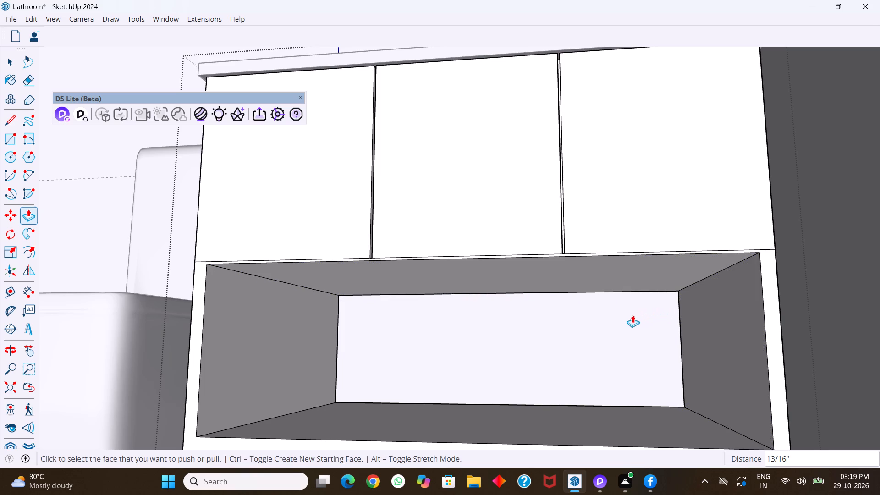
key(space)
scroll(524, 317, down, 5)
middle_drag(518, 333, 535, 392)
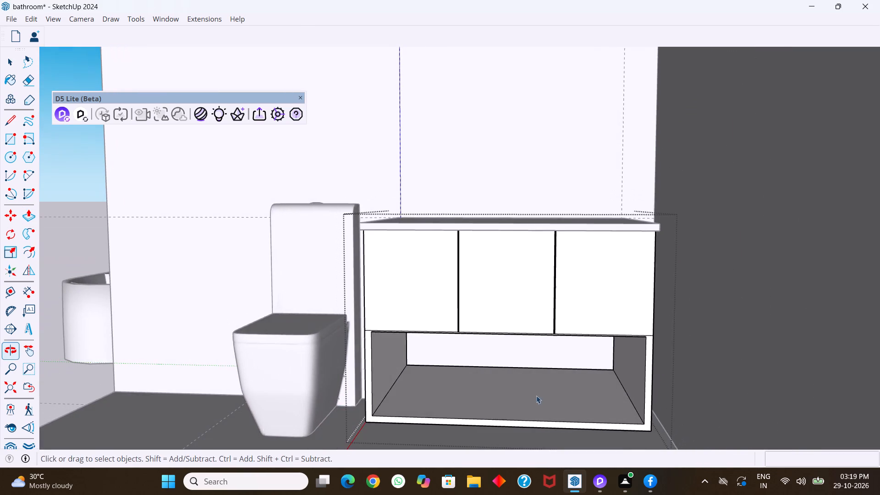
middle_drag(564, 371, 549, 373)
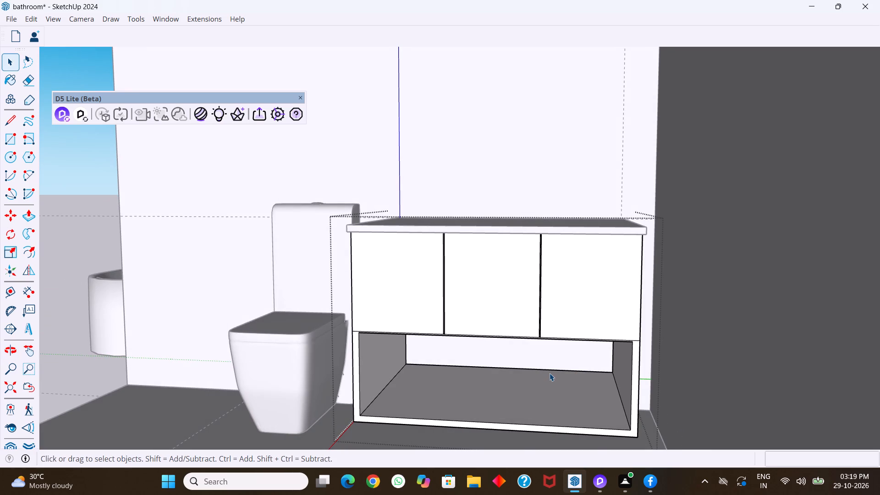
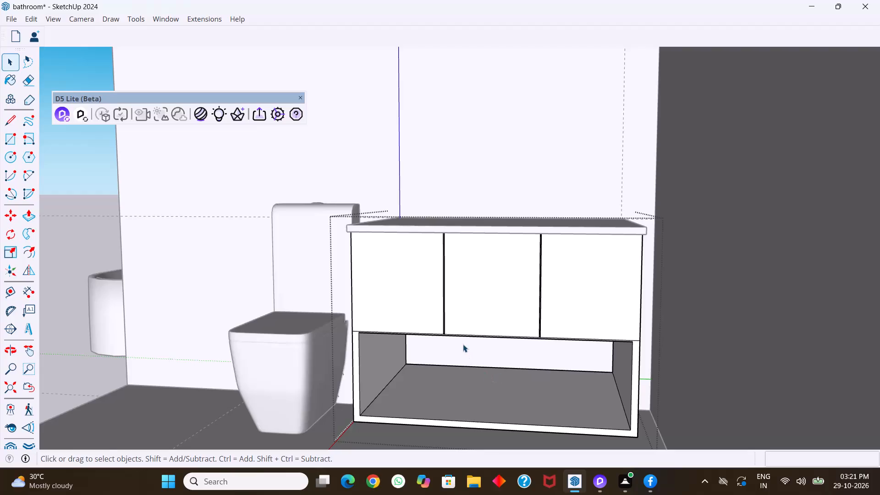
Scale the toilet down in height only, to about 0.88 of its size, keeping its base on the floor.
scroll(463, 344, down, 5)
click(711, 352)
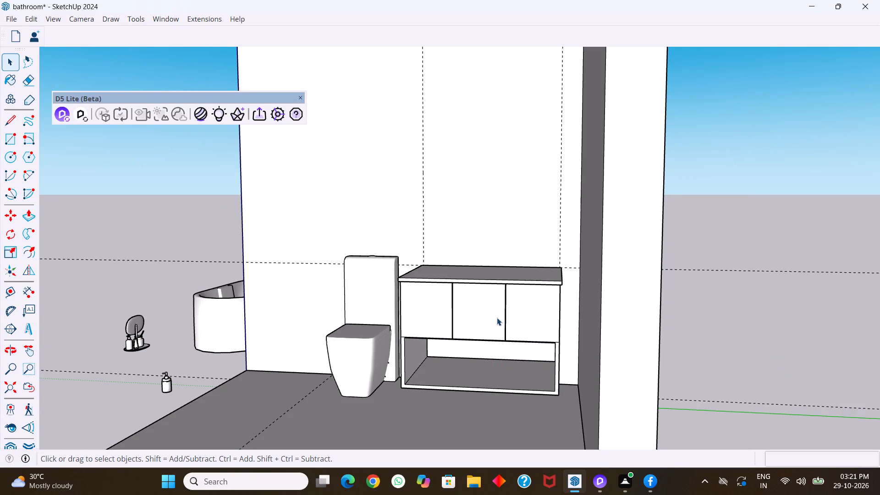
middle_drag(497, 318, 521, 313)
click(379, 274)
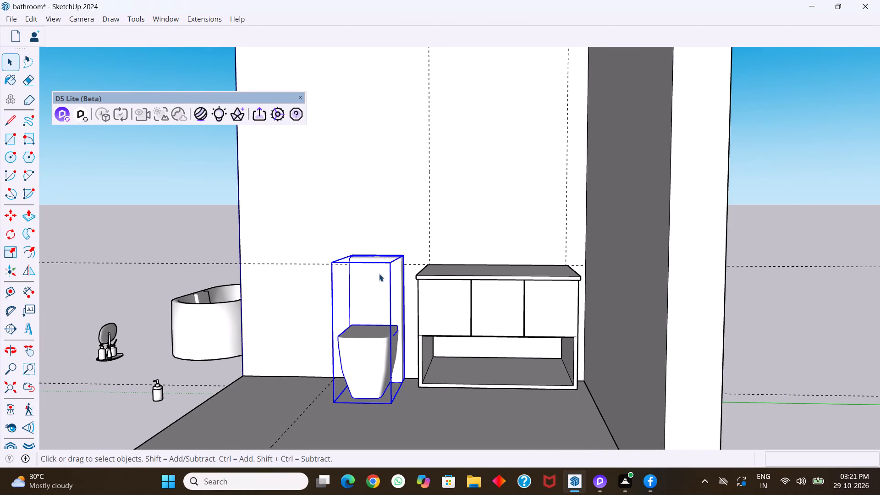
key(s)
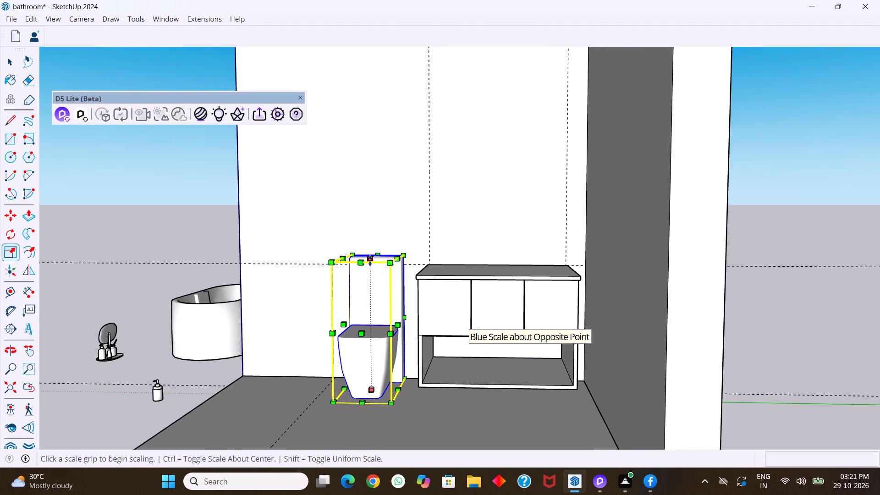
click(370, 260)
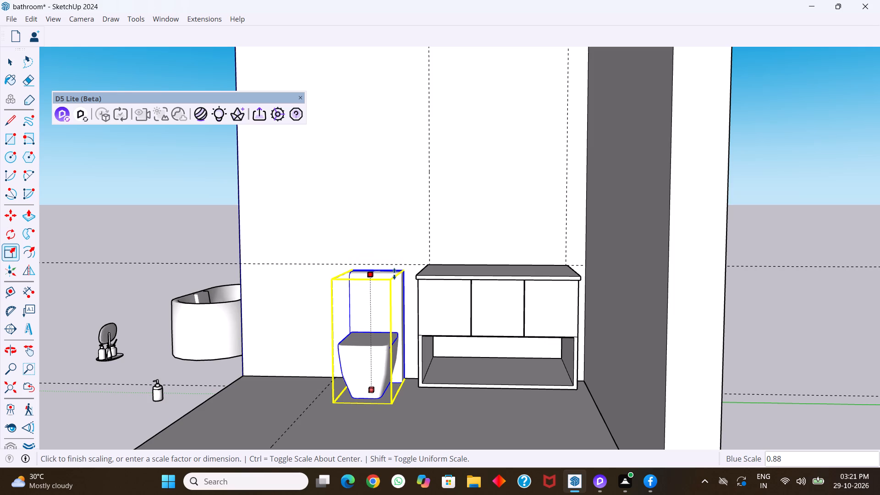
click(394, 274)
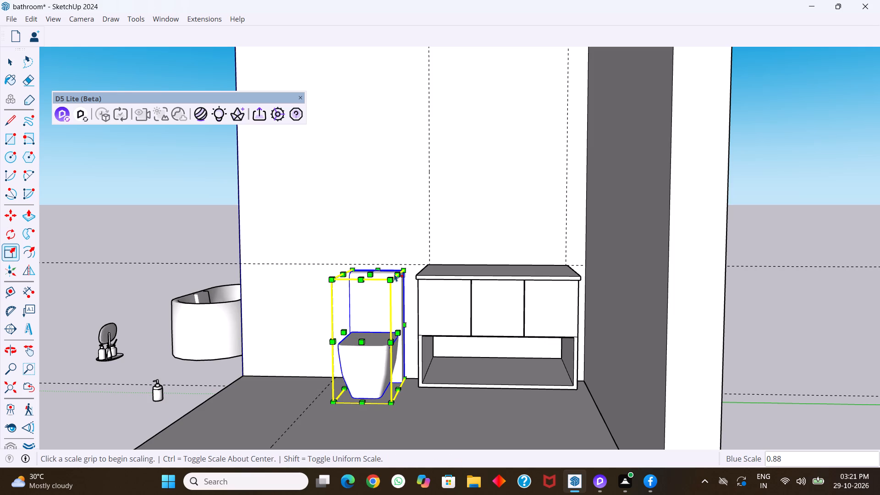
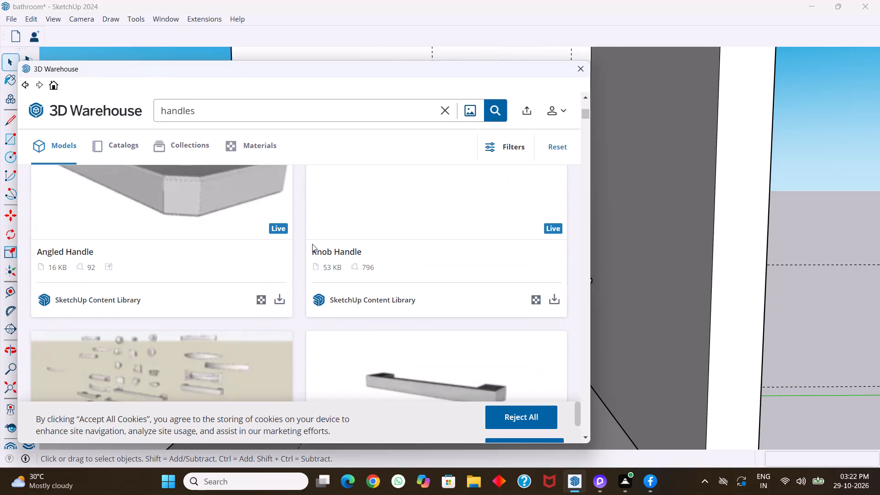
Browse the handle models and load the slim 22 KB bar handle shown on a green background into the model.
scroll(383, 270, down, 6)
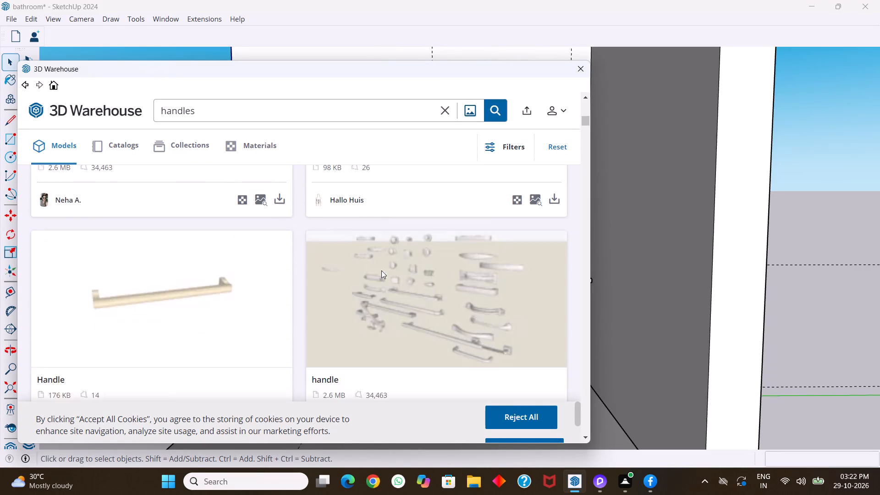
scroll(381, 270, down, 4)
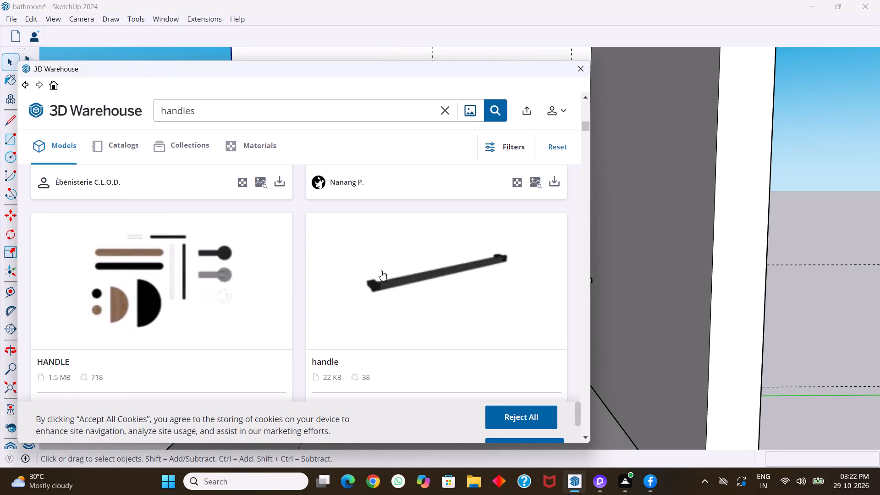
scroll(381, 270, down, 10)
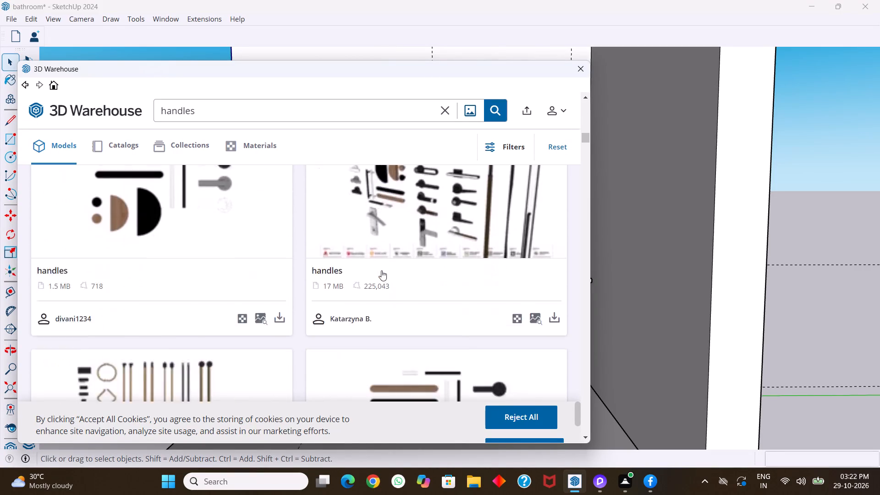
scroll(381, 270, down, 8)
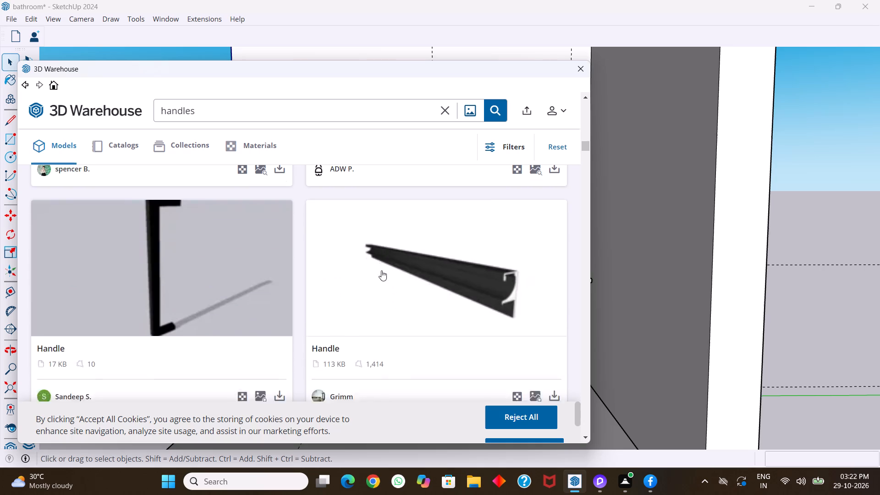
scroll(381, 270, down, 8)
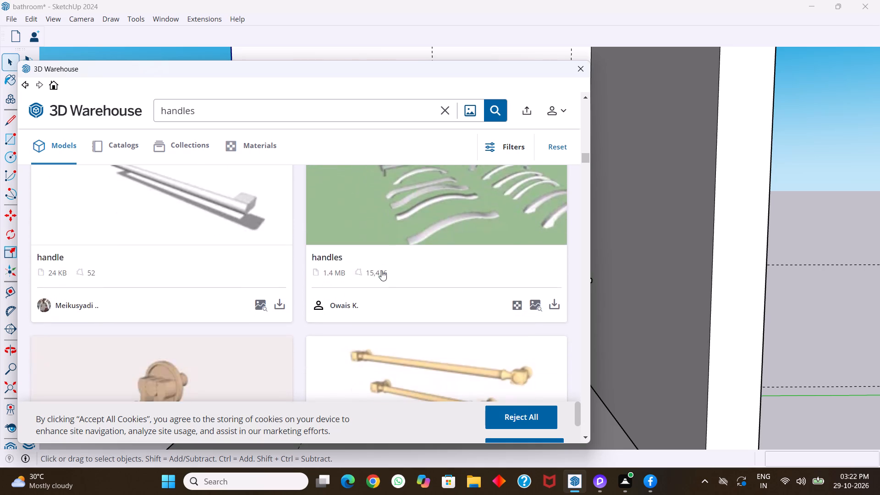
scroll(381, 270, down, 11)
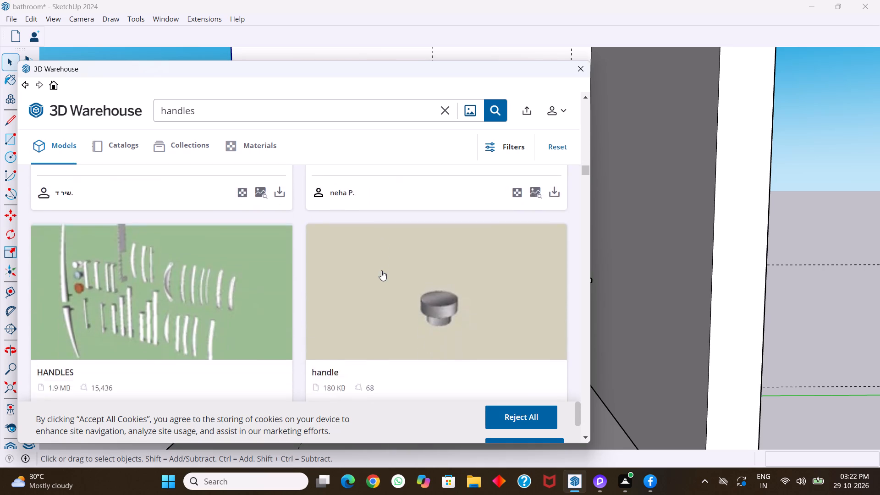
scroll(381, 270, down, 7)
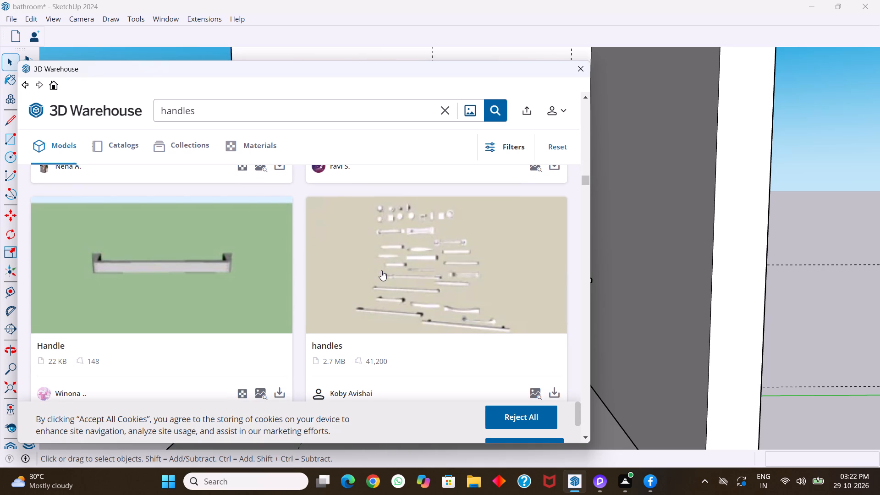
scroll(249, 262, down, 3)
click(279, 224)
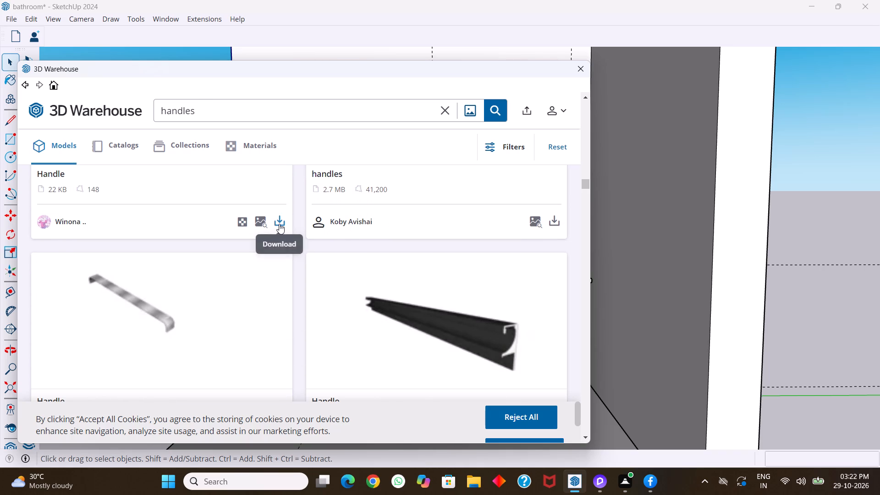
click(267, 264)
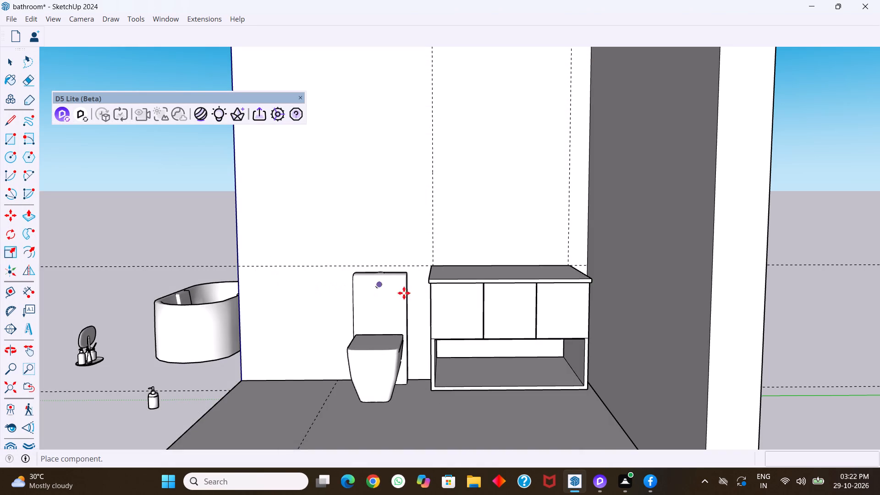
Place the bar handle on the cabinet's middle door and shift it about 4 7/8" across the door front.
scroll(440, 320, down, 2)
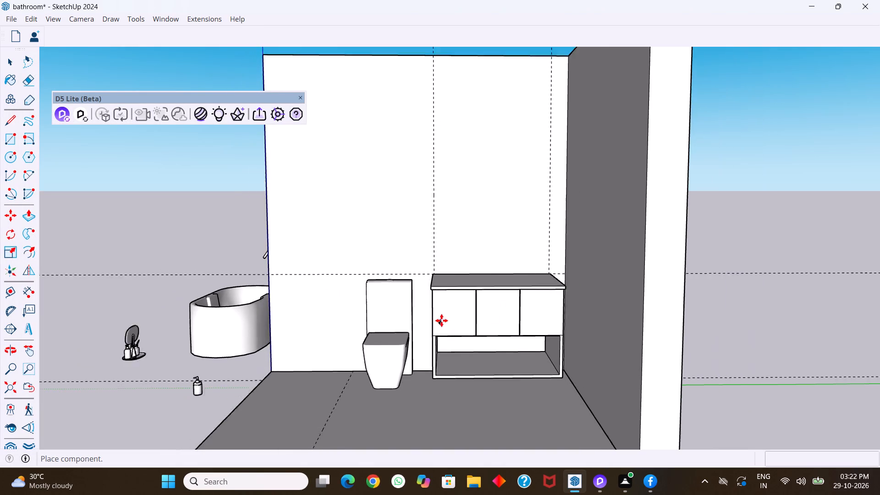
scroll(441, 320, down, 1)
scroll(464, 314, up, 15)
click(513, 304)
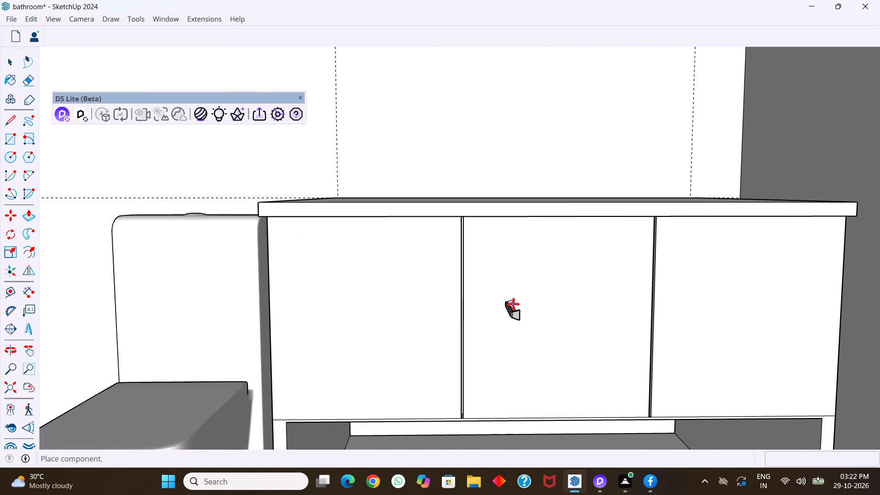
middle_drag(500, 321, 542, 341)
scroll(554, 338, up, 4)
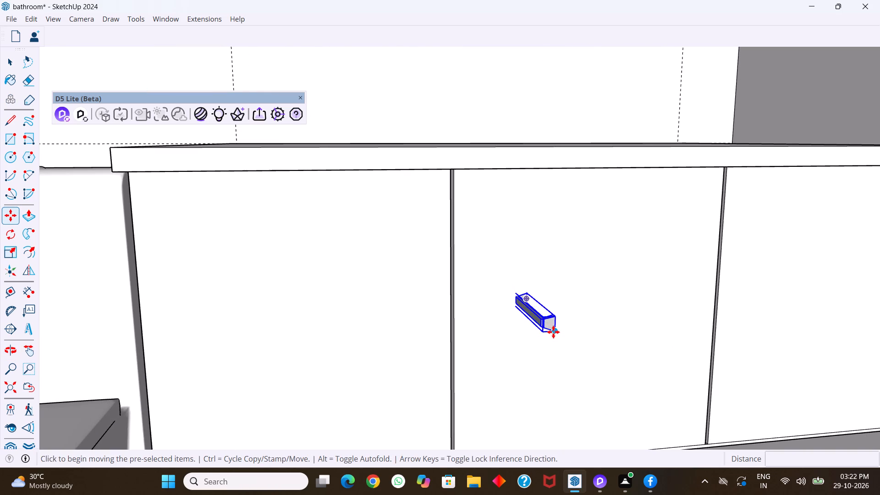
click(553, 332)
click(601, 370)
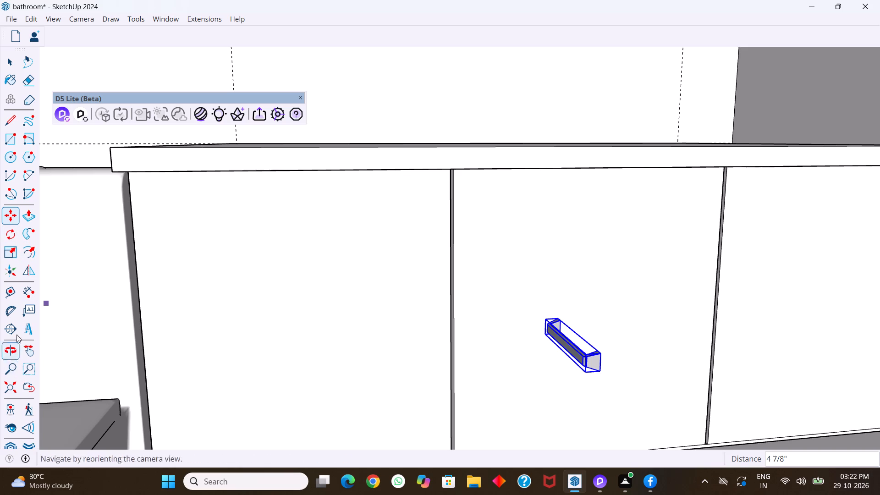
Rotate the handle 90 degrees about the vertical blue axis at its lower corner, making it parallel to the cabinet front.
click(10, 232)
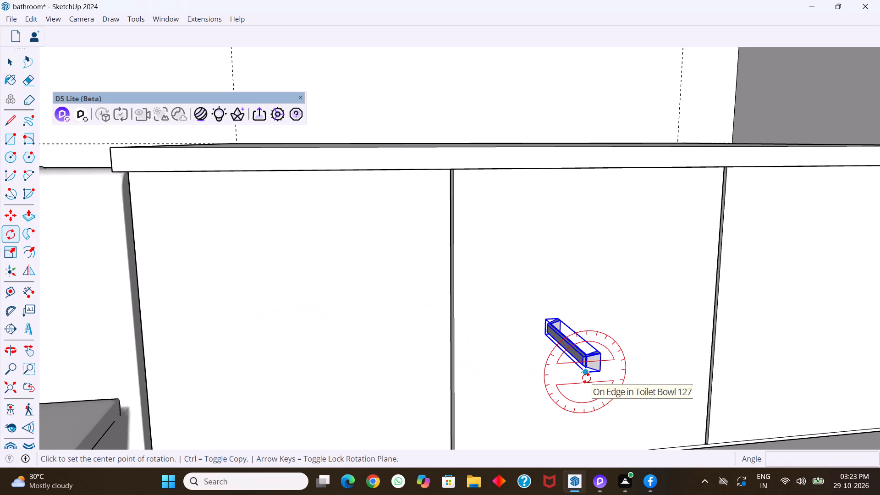
key(Up)
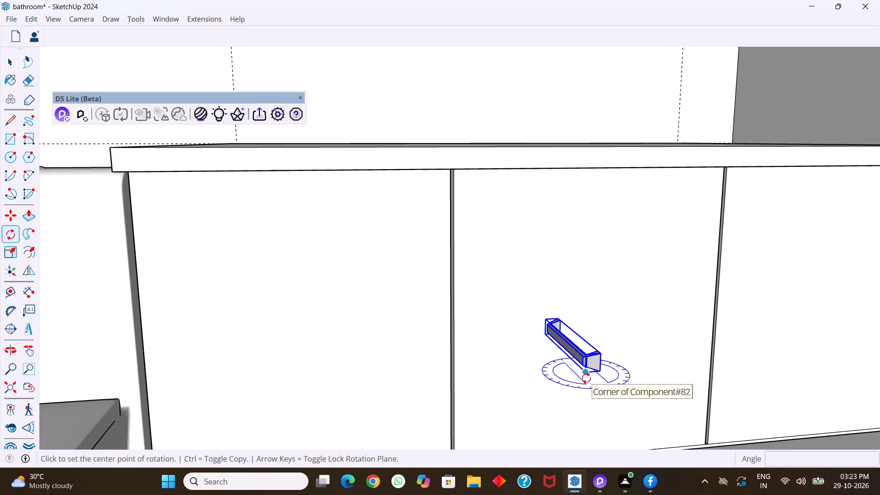
click(586, 378)
click(610, 374)
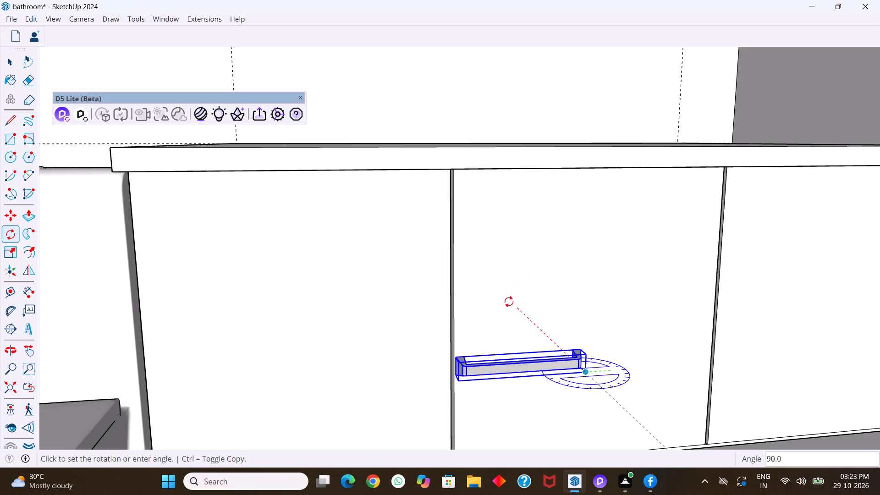
click(527, 309)
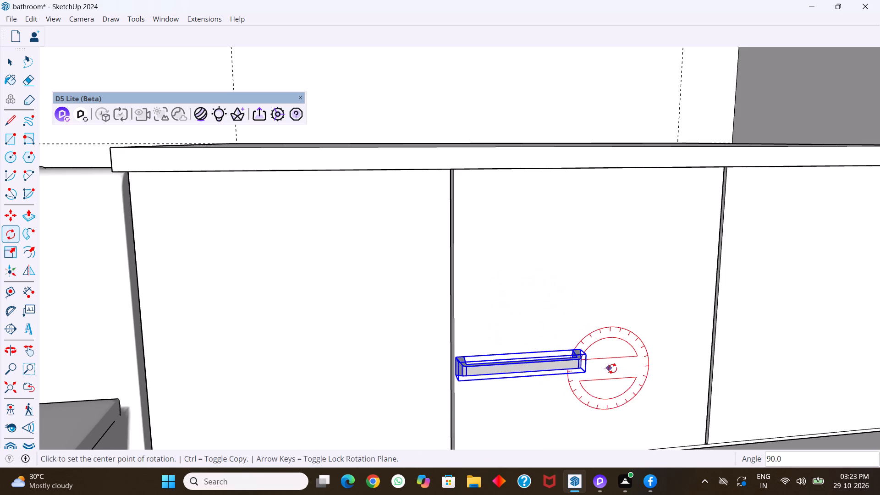
Move the handle to the top of the door nearest the toilet, just under the countertop and beside the middle-door gap.
middle_drag(608, 370, 543, 382)
scroll(607, 370, up, 1)
key(m)
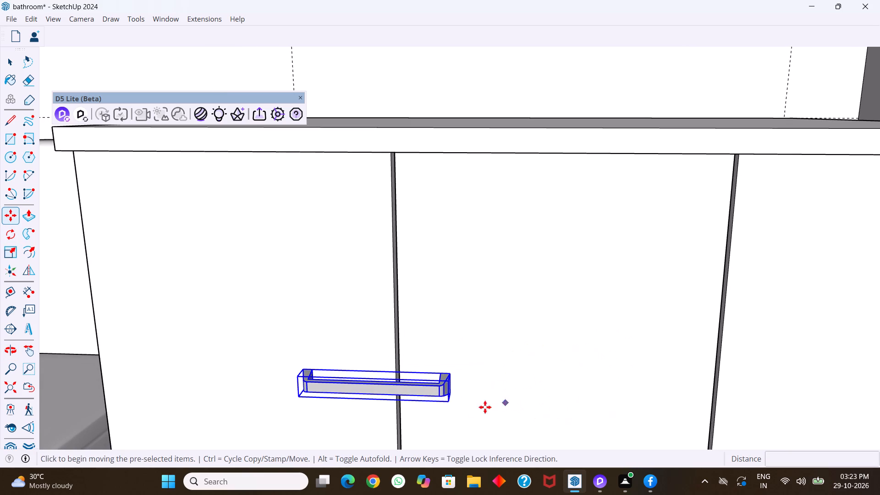
scroll(454, 395, up, 4)
click(446, 390)
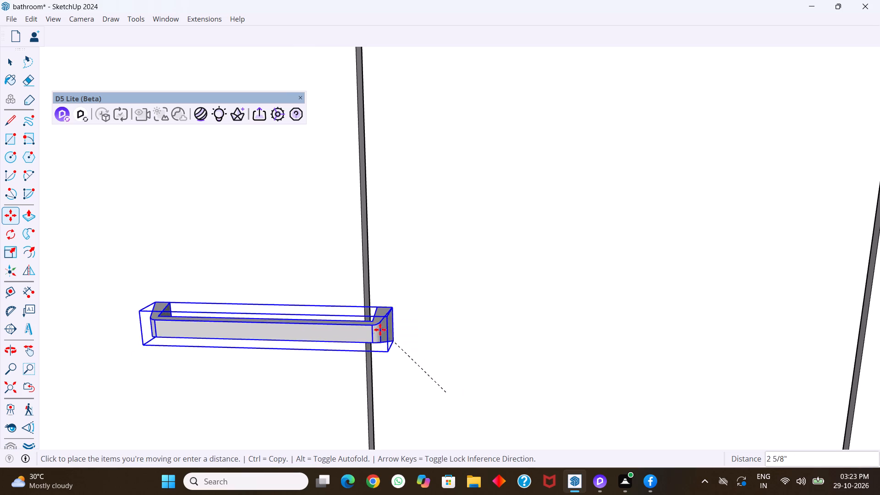
scroll(351, 291, down, 11)
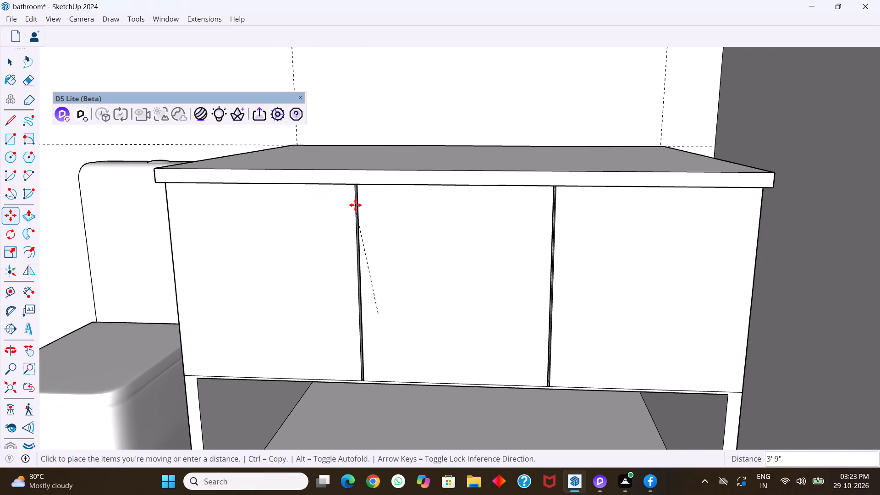
scroll(354, 204, up, 5)
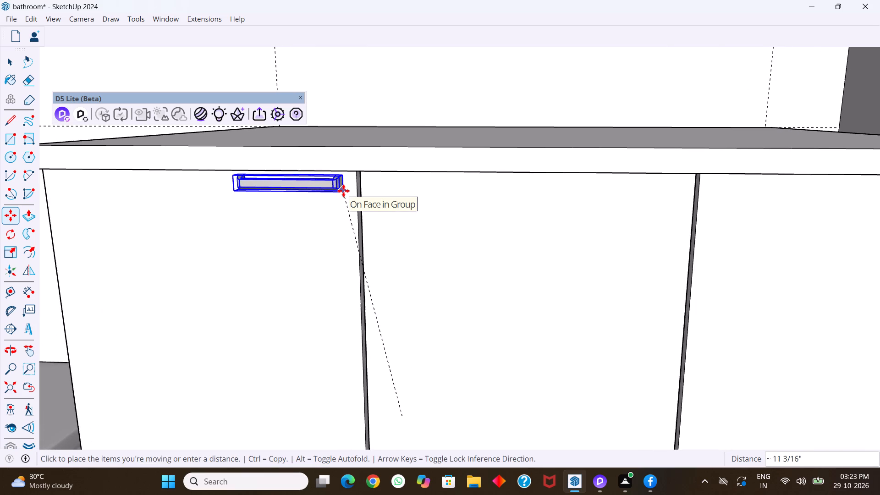
click(343, 191)
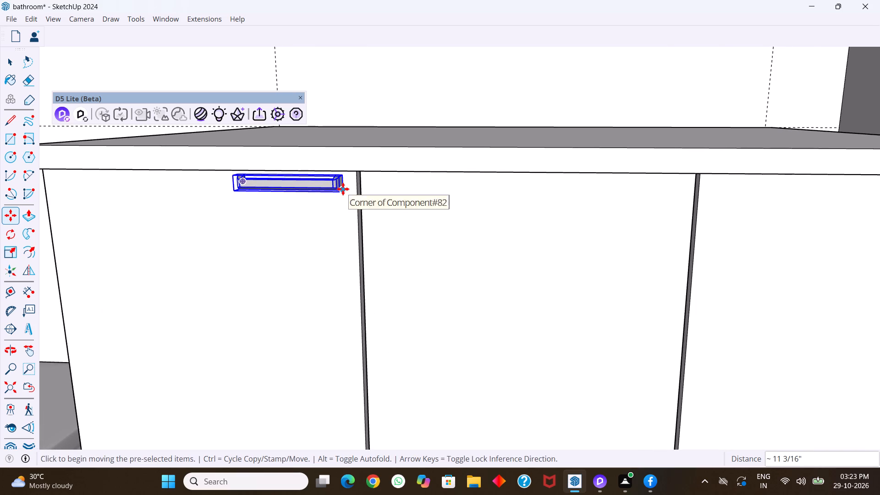
Copy the handle 1' 1 5/16" along the green axis onto the top of the middle door.
click(343, 189)
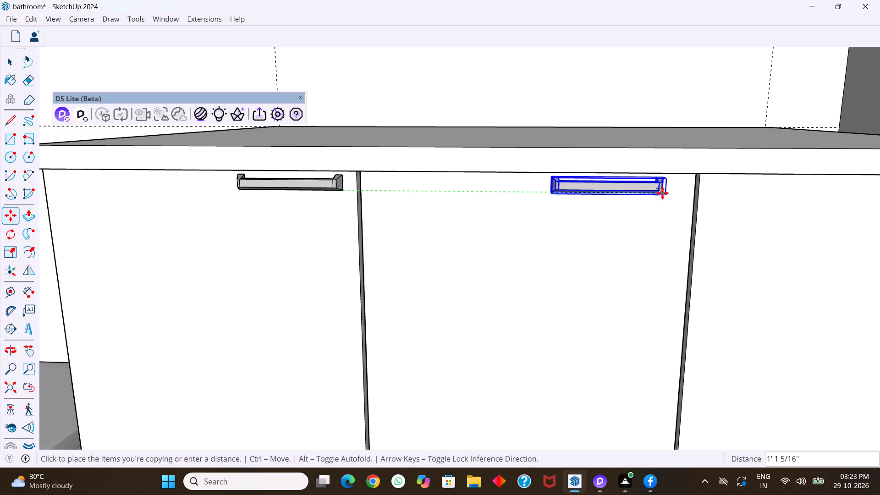
click(662, 193)
Copy the middle door's handle onto the third door, just under the countertop near the gap between the two doors, and clear the selection.
click(662, 193)
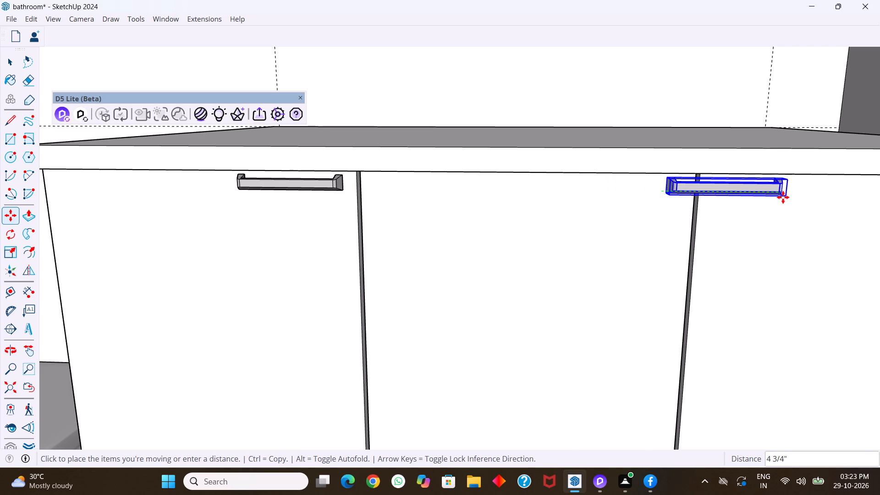
scroll(777, 198, down, 9)
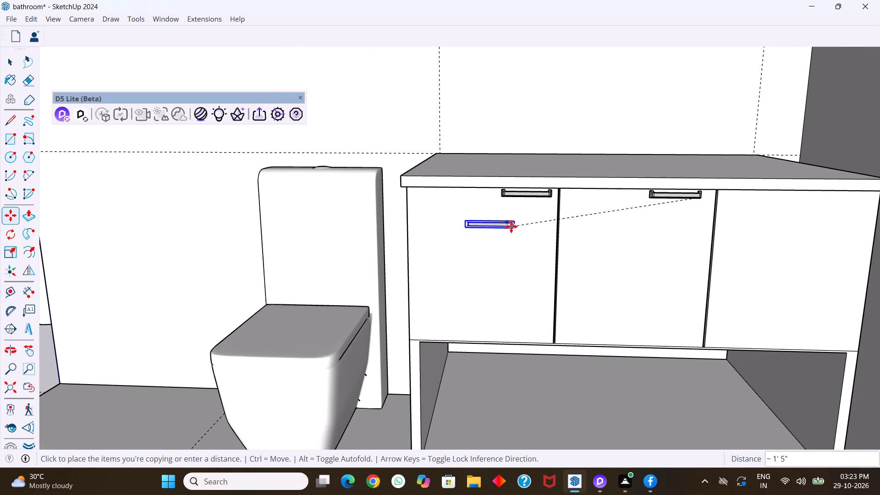
scroll(511, 226, down, 6)
scroll(698, 231, up, 6)
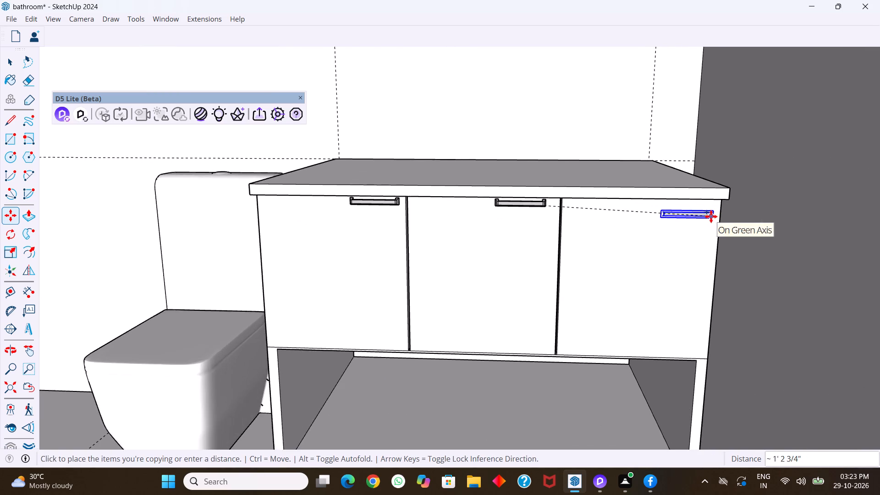
scroll(711, 216, up, 3)
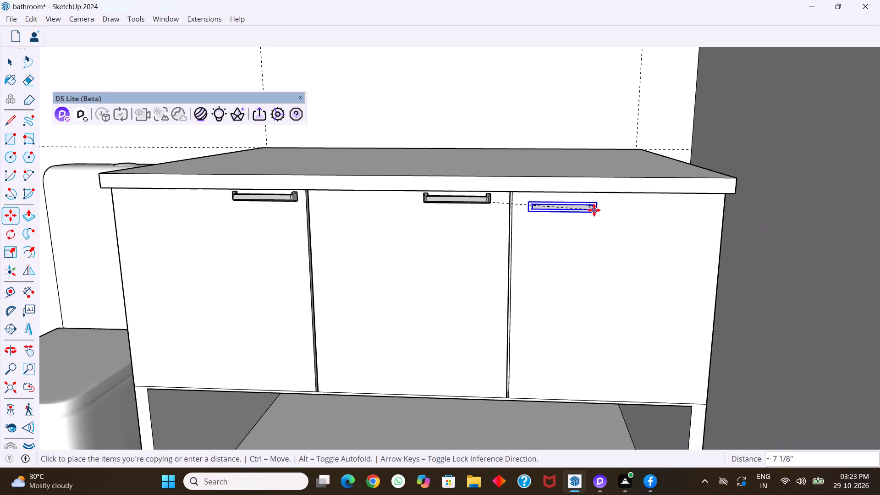
click(595, 205)
scroll(603, 240, down, 1)
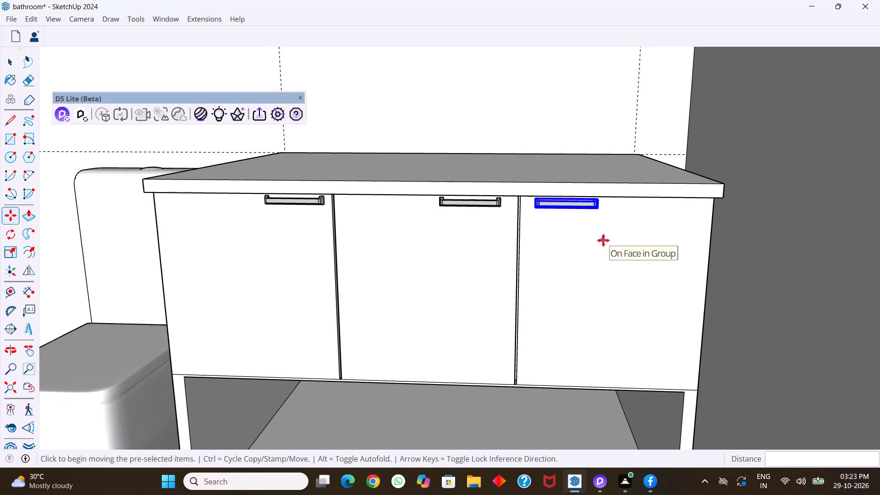
key(space)
scroll(548, 301, down, 9)
scroll(638, 330, down, 2)
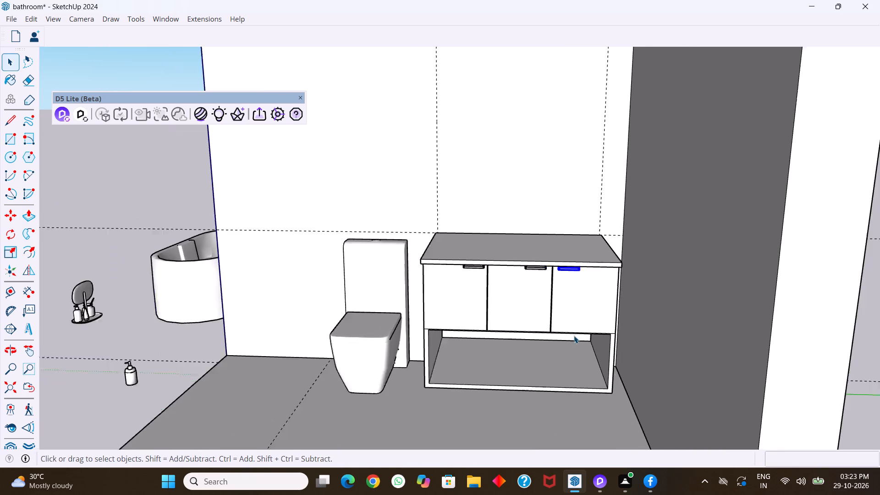
scroll(574, 335, down, 1)
click(135, 342)
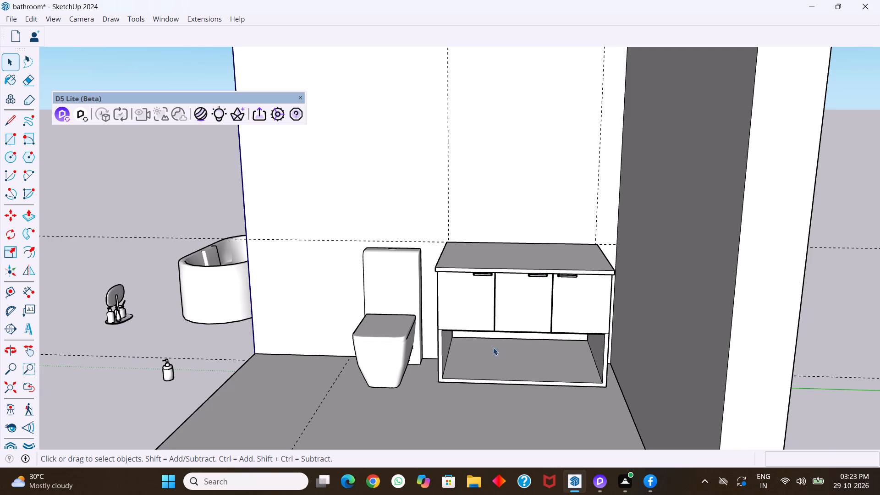
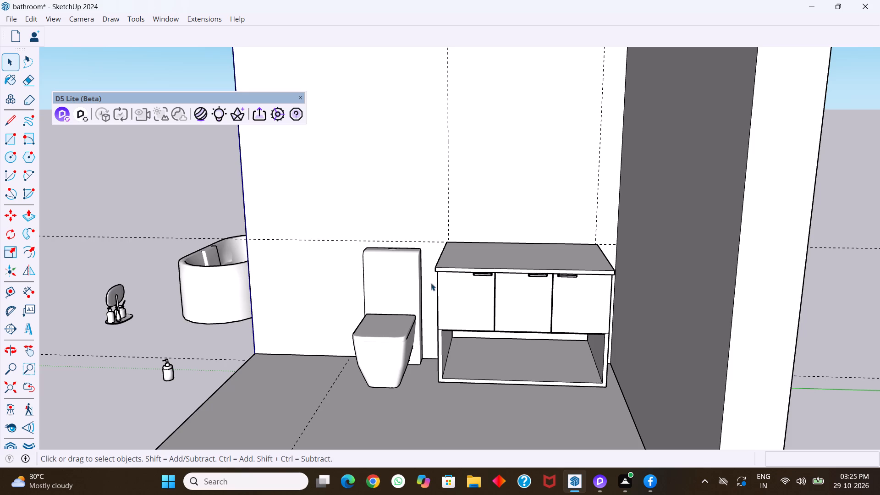
Examine the bathroom from several angles, checking the toilet, the cabinet with its handles, and the bathtub outside the room.
middle_drag(372, 328, 388, 326)
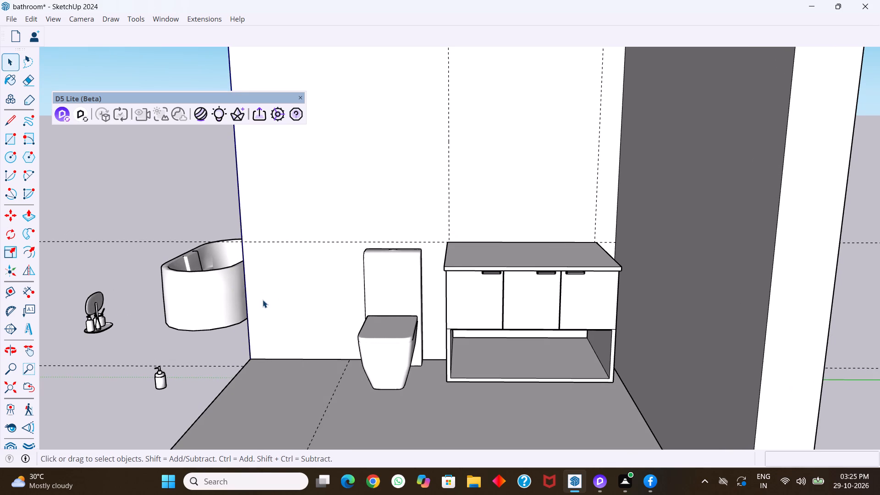
middle_drag(263, 300, 399, 280)
scroll(189, 335, down, 4)
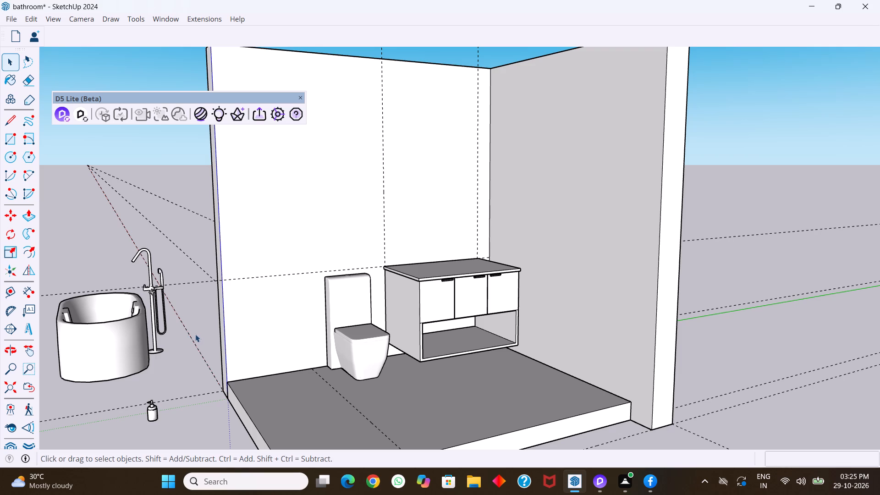
middle_drag(132, 303, 168, 297)
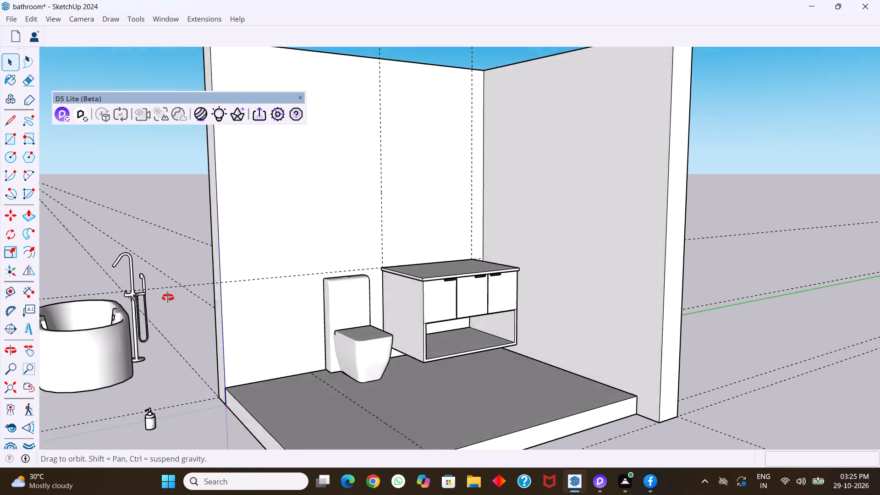
middle_drag(168, 297, 207, 293)
scroll(207, 293, down, 11)
middle_drag(107, 361, 137, 456)
middle_drag(127, 378, 206, 374)
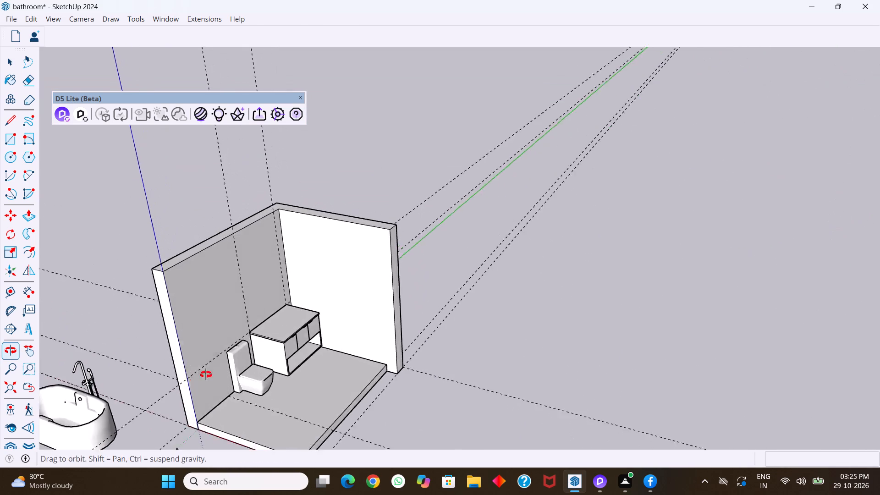
middle_drag(206, 374, 208, 375)
scroll(166, 375, down, 11)
middle_drag(150, 397, 164, 448)
scroll(170, 409, up, 7)
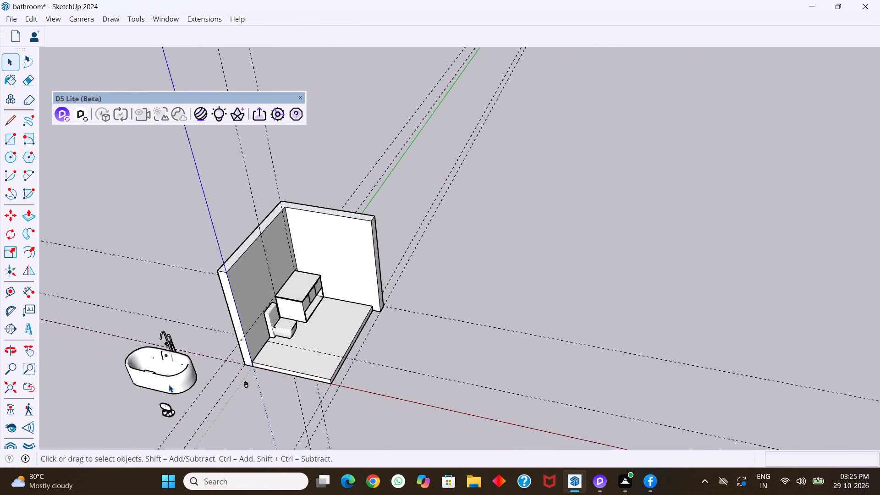
scroll(169, 385, up, 16)
scroll(201, 364, down, 3)
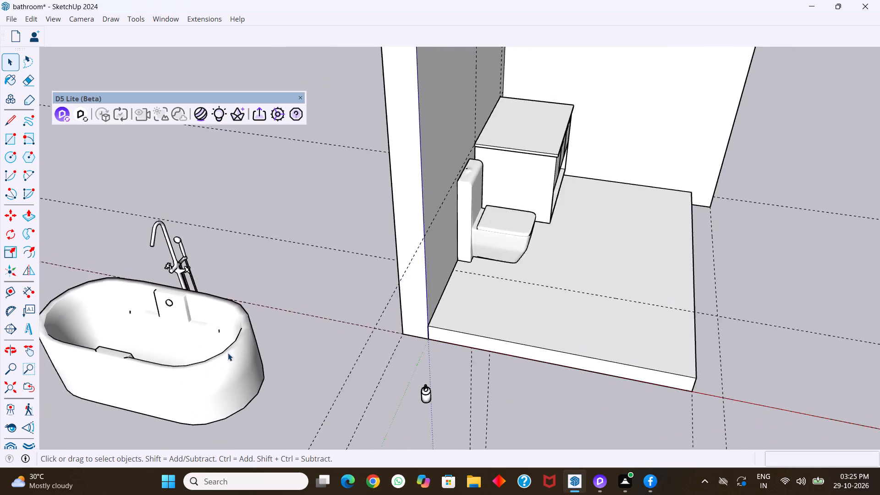
scroll(228, 353, down, 7)
middle_drag(196, 343, 213, 415)
middle_drag(219, 385, 236, 419)
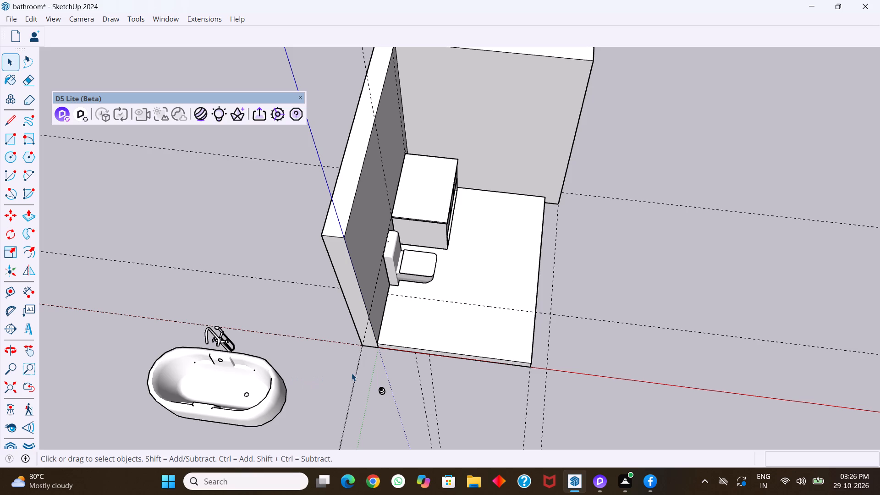
middle_drag(350, 373, 246, 370)
middle_drag(308, 358, 230, 339)
middle_drag(407, 330, 288, 319)
scroll(289, 319, up, 1)
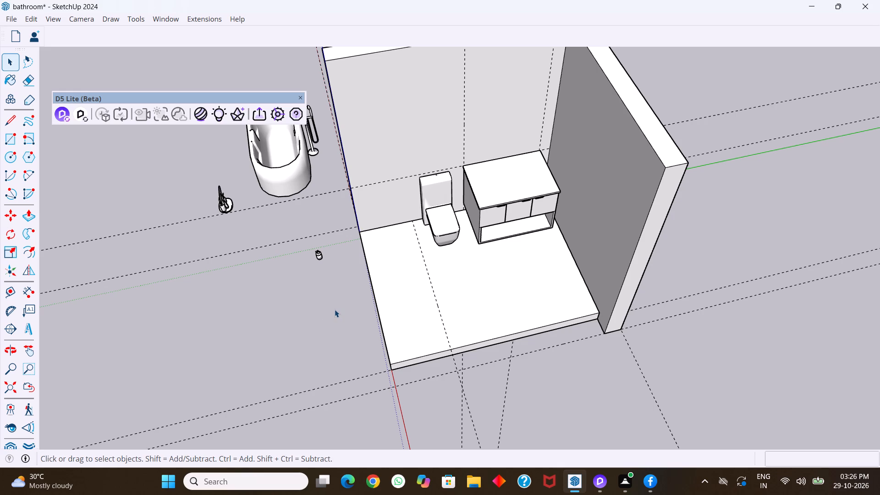
middle_drag(415, 276, 405, 252)
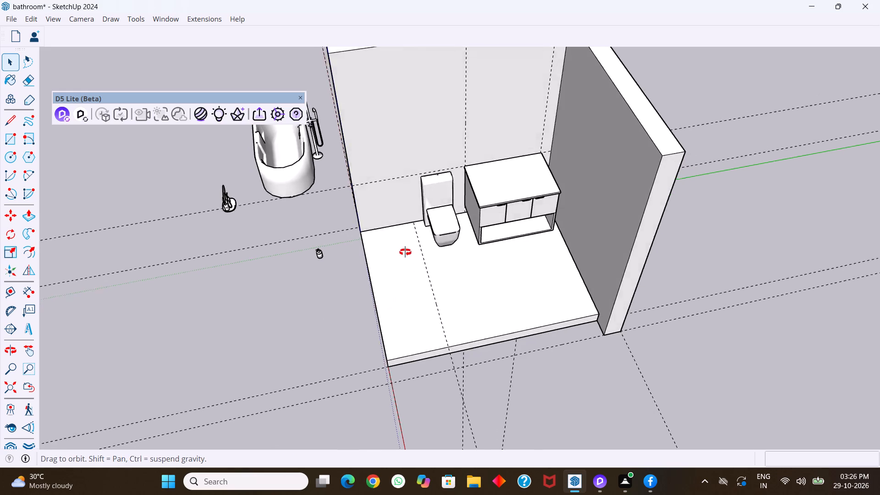
middle_drag(405, 252, 387, 128)
middle_drag(440, 231, 391, 230)
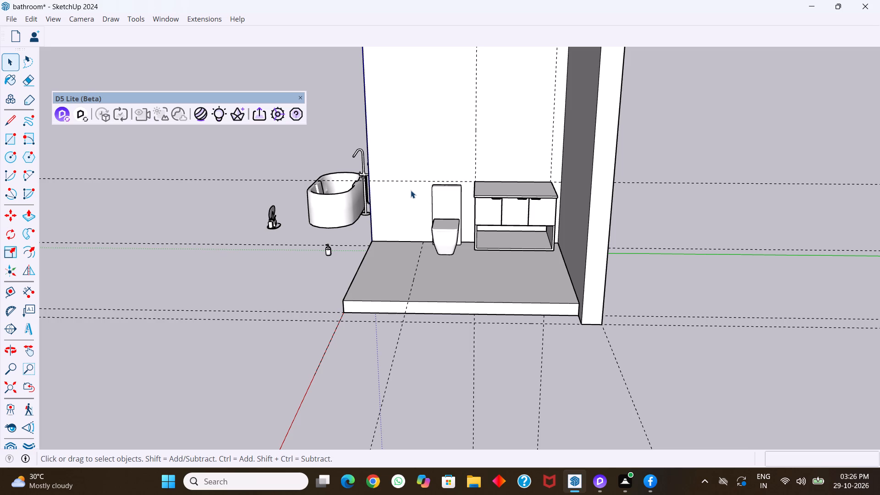
Add a horizontal guide on the back wall 3' above the guide at countertop height.
key(t)
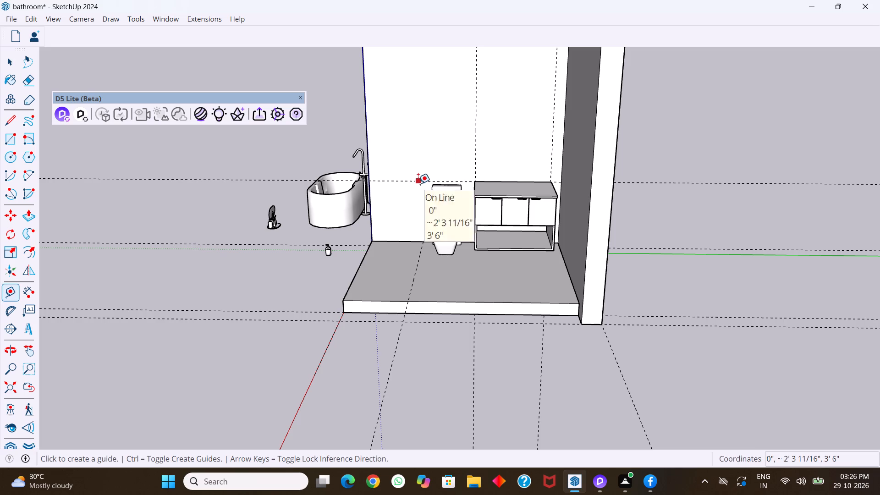
click(417, 181)
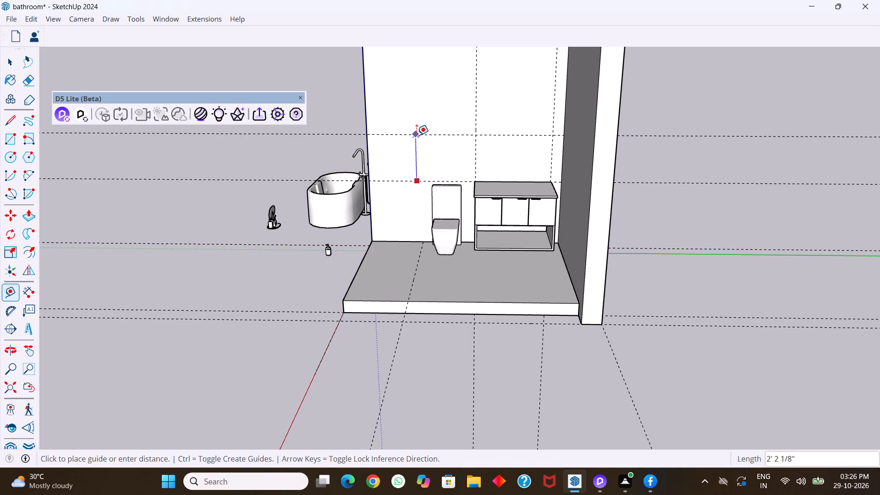
text(3')
key(Return)
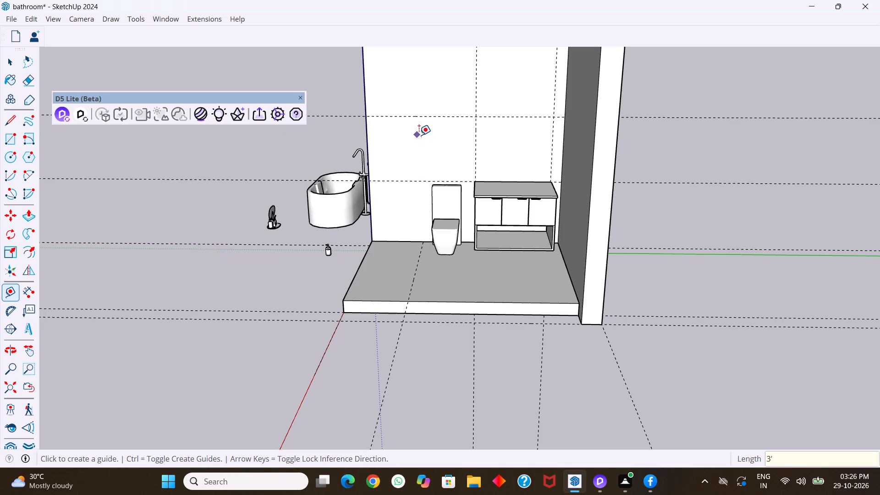
Add a vertical guide on the back wall 2' 6" from the cabinet-edge guide, on the far side of the toilet.
click(477, 145)
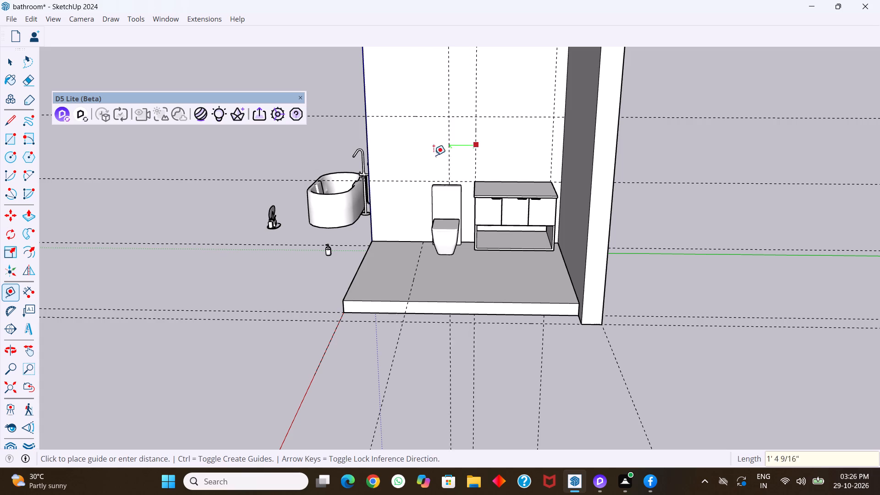
click(425, 241)
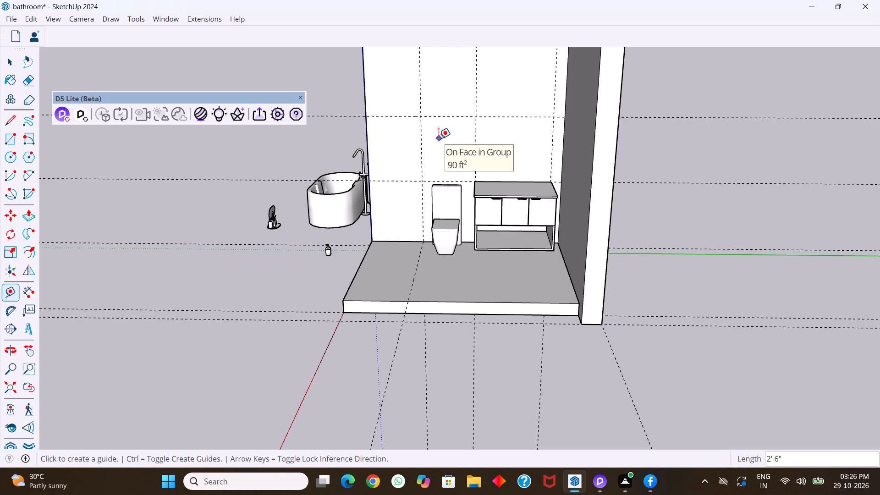
Draw a 1' 6" by 2" rectangle on the wall above the toilet, just under the upper horizontal guide.
middle_drag(434, 138, 454, 121)
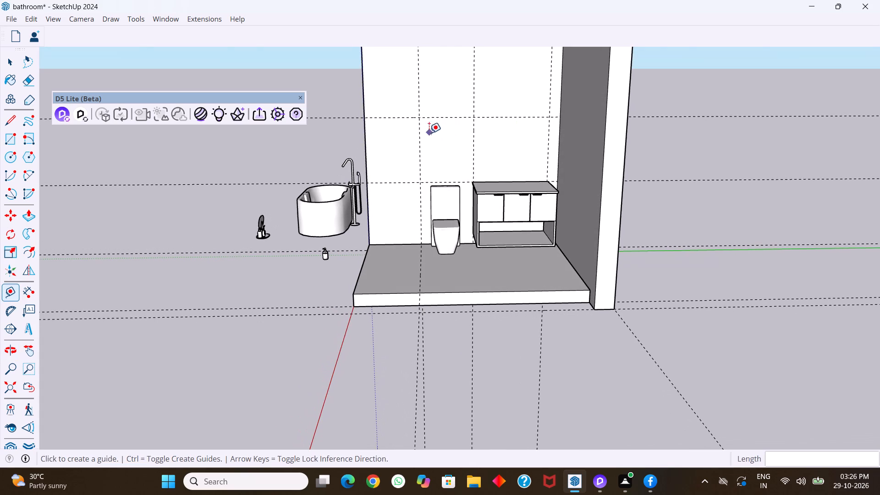
middle_click(429, 133)
scroll(437, 134, up, 1)
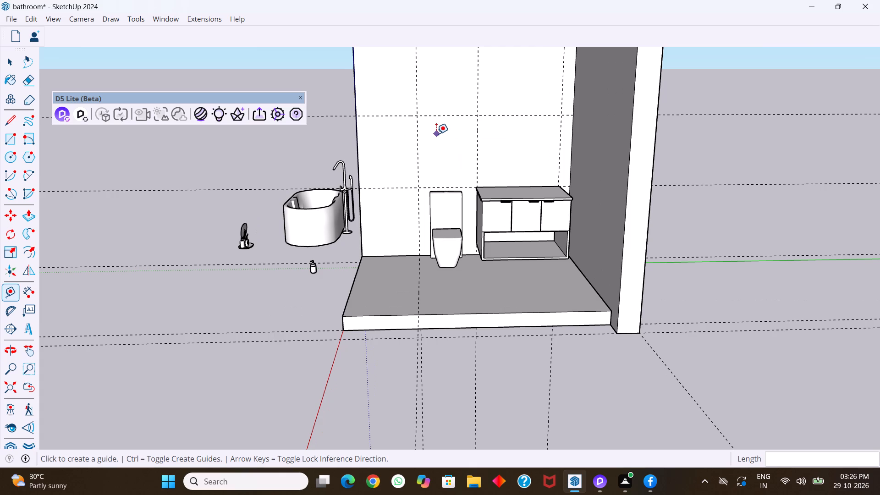
key(r)
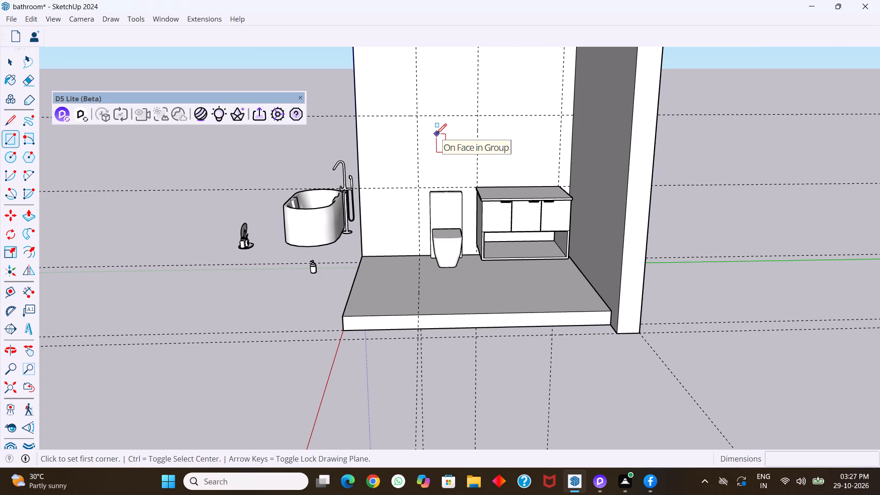
scroll(431, 130, up, 6)
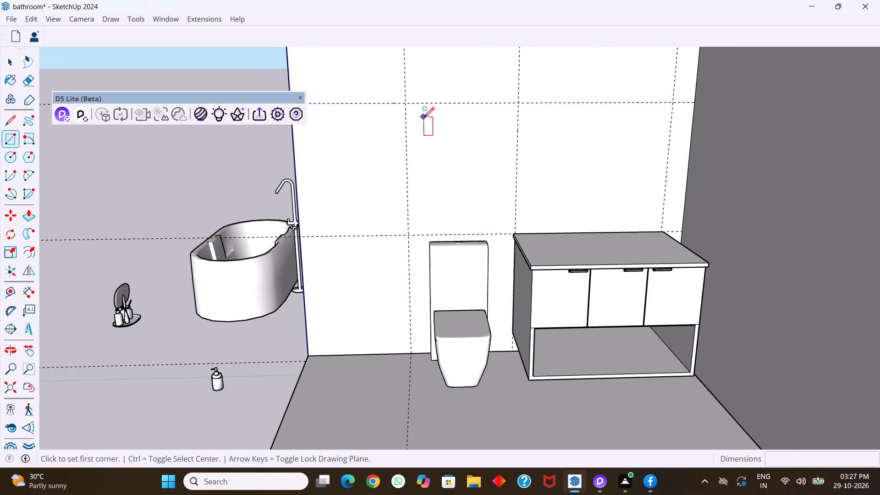
click(427, 114)
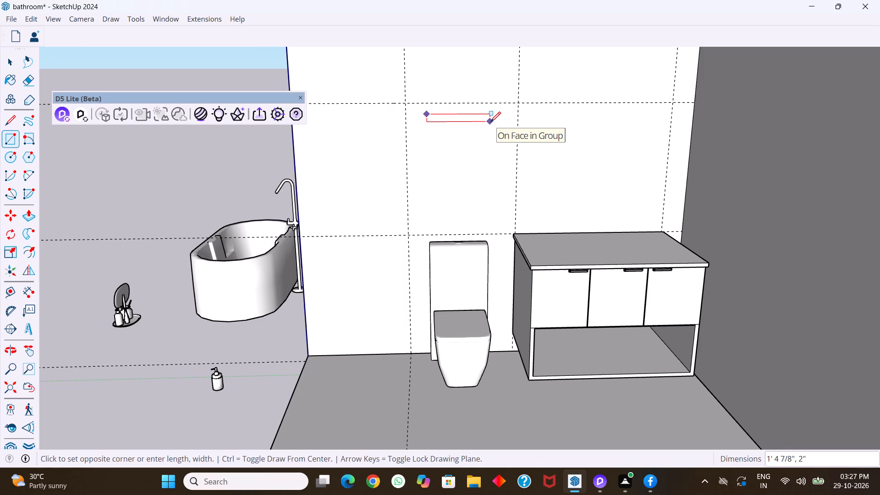
click(494, 122)
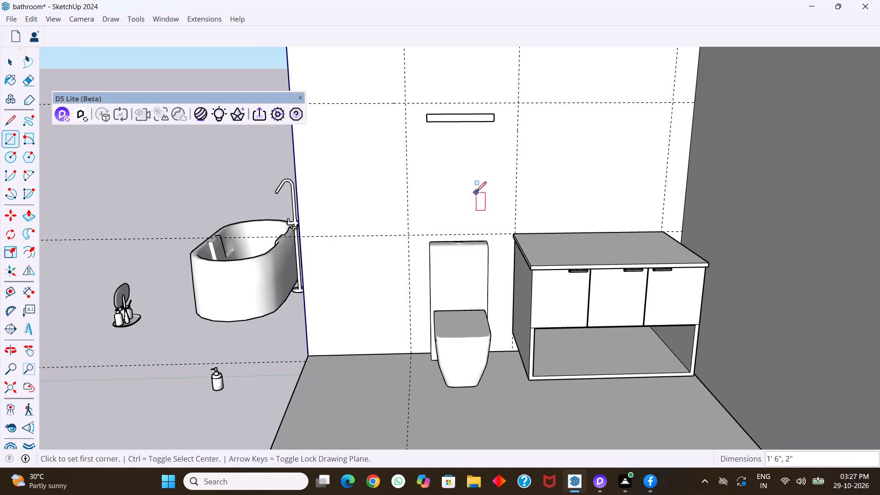
Extrude the rectangle out from the wall by 1', and revise the distance to 1' 6".
key(p)
click(464, 117)
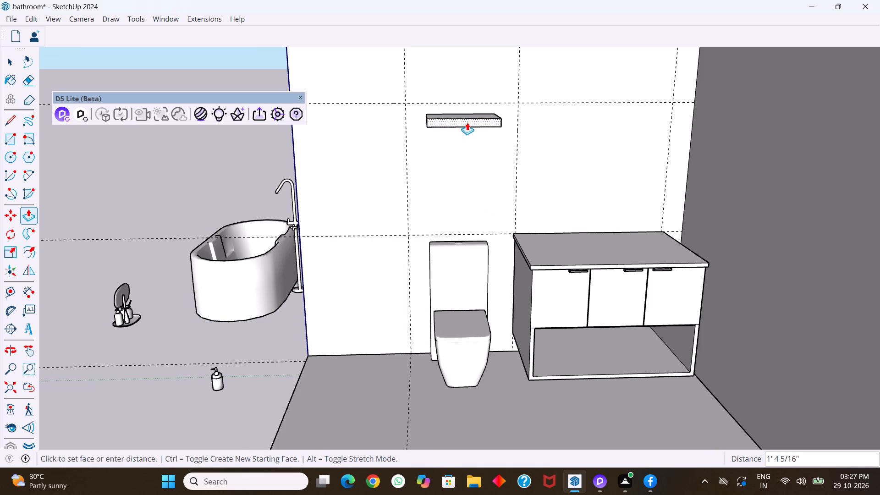
text(1')
key(Return)
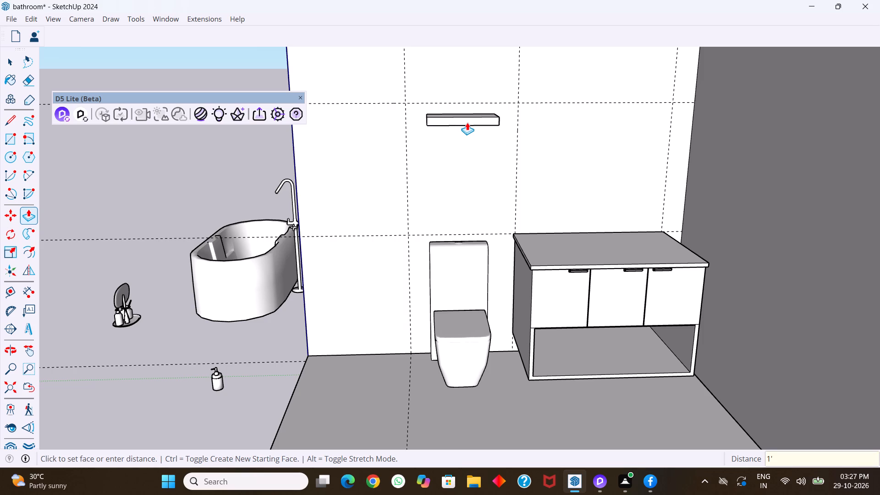
text(1'6)
key(Return)
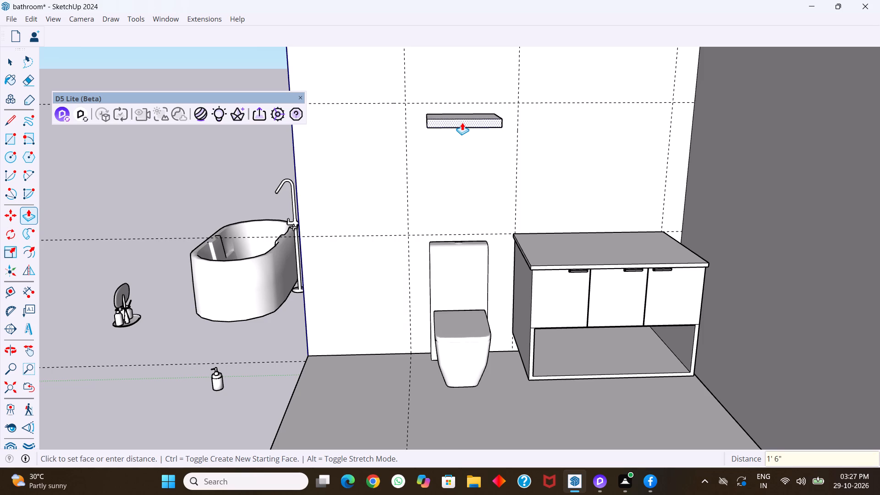
Select the whole extruded shelf above the toilet and make it a group.
middle_drag(462, 122, 461, 216)
middle_drag(461, 216, 464, 183)
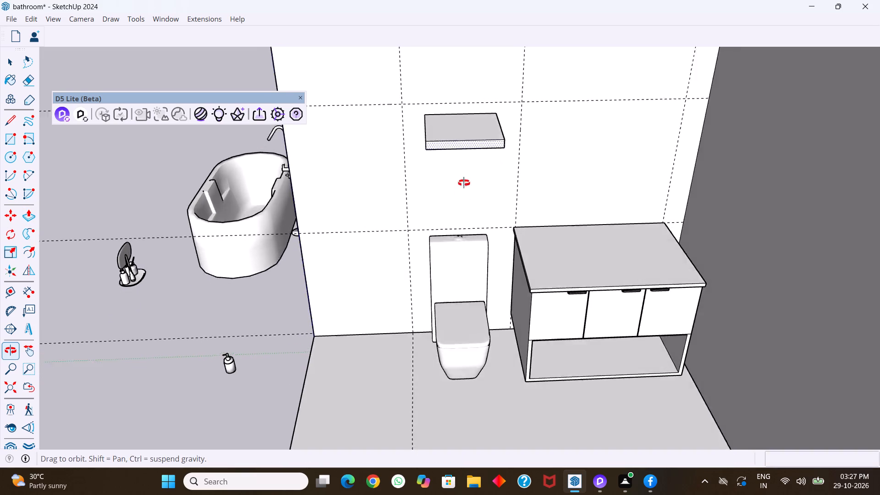
middle_drag(464, 183, 458, 81)
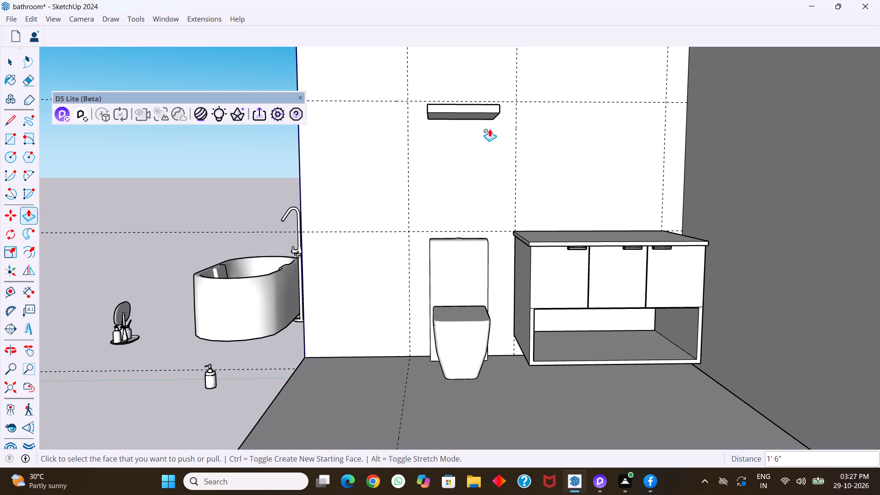
key(space)
triple_click(483, 110)
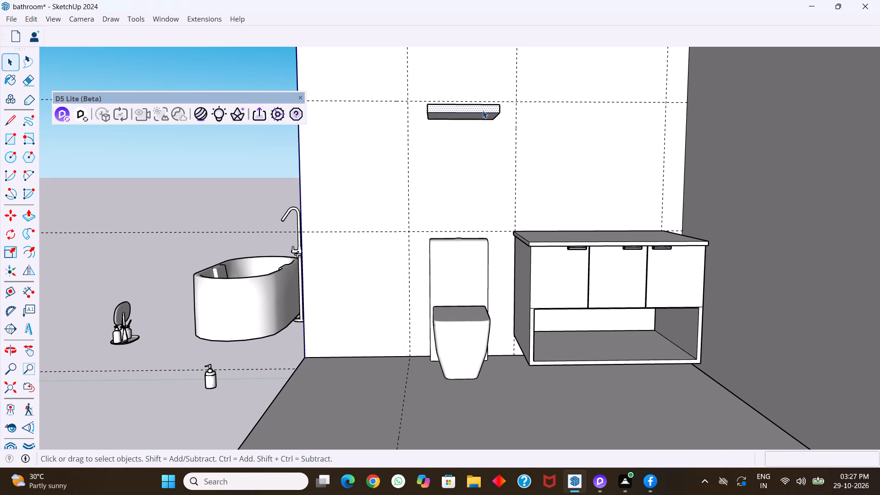
triple_click(483, 110)
click(483, 110)
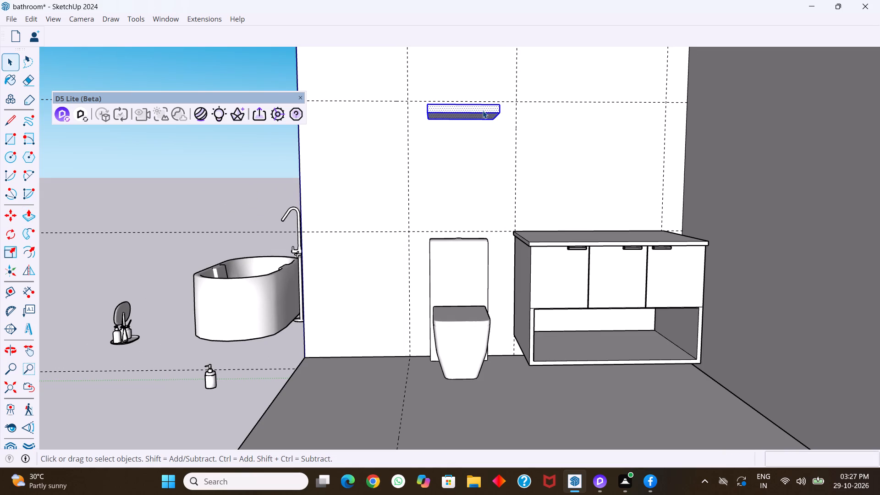
triple_click(483, 110)
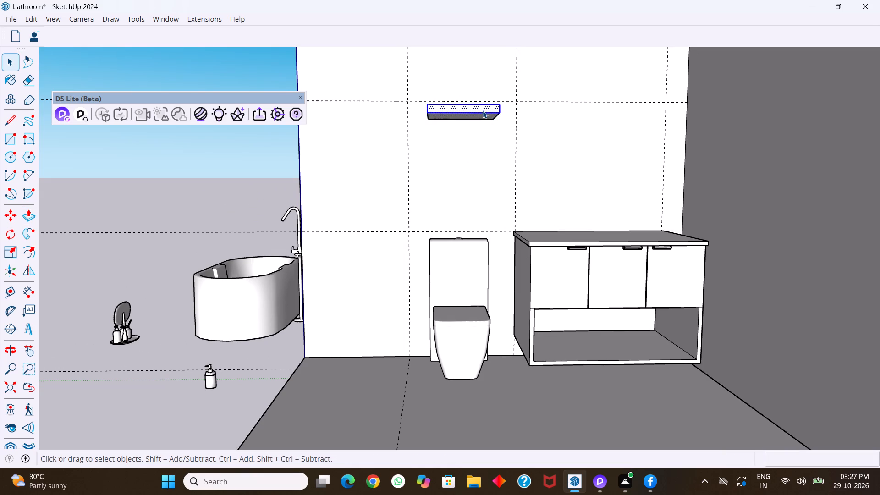
triple_click(483, 110)
right_click(483, 110)
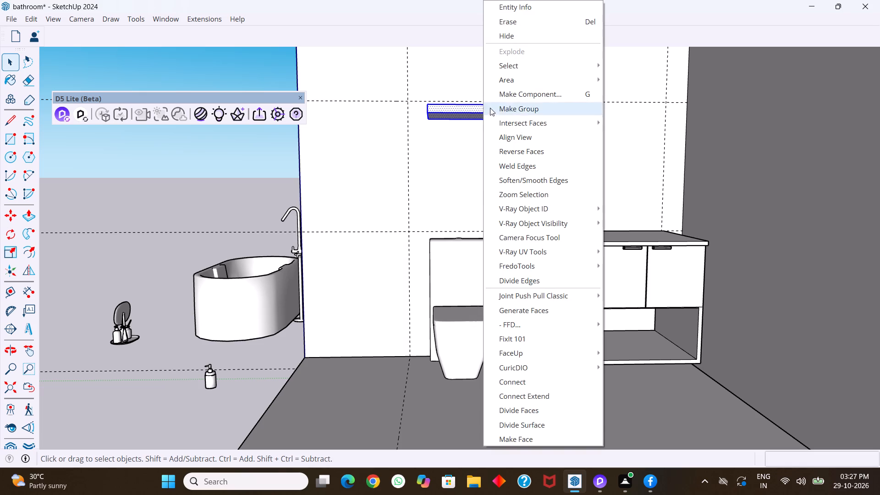
click(525, 106)
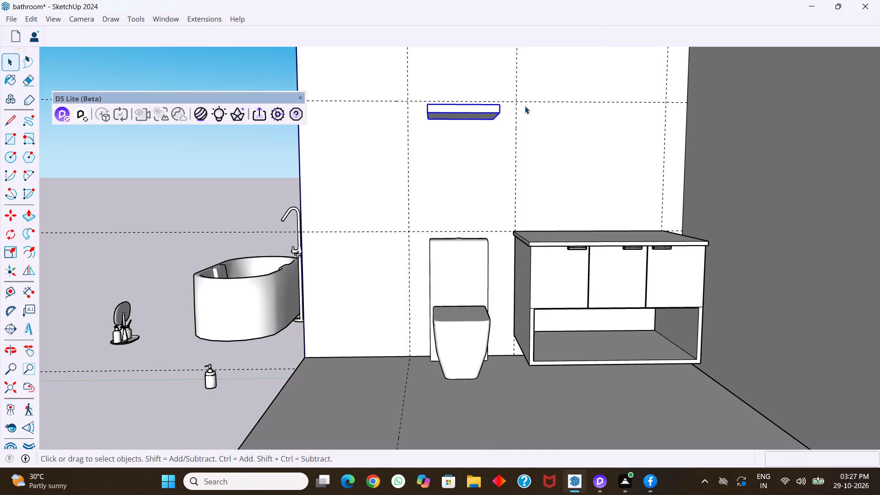
Move the shelf group straight down the wall by 6", and revise the distance to 5".
key(m)
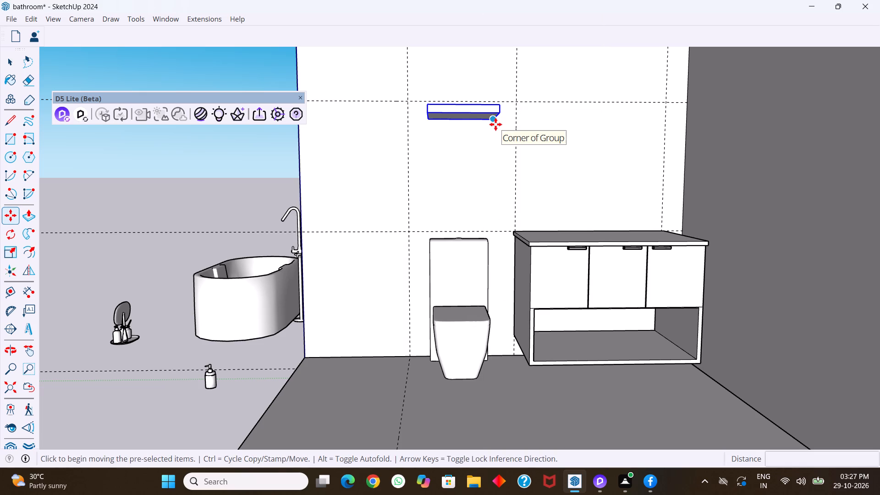
scroll(495, 124, up, 3)
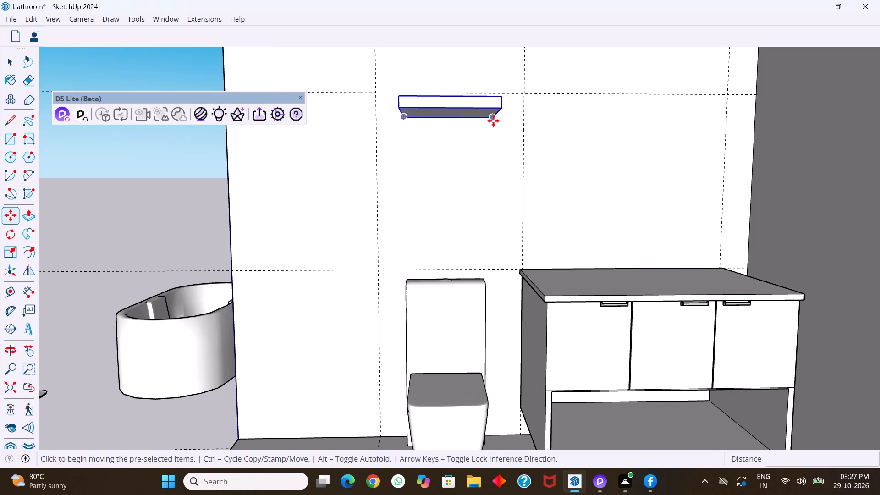
click(493, 120)
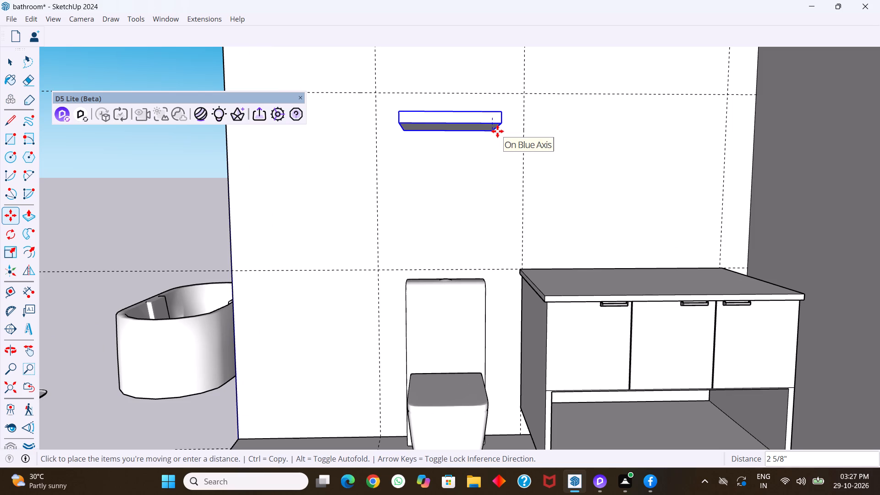
key(Up)
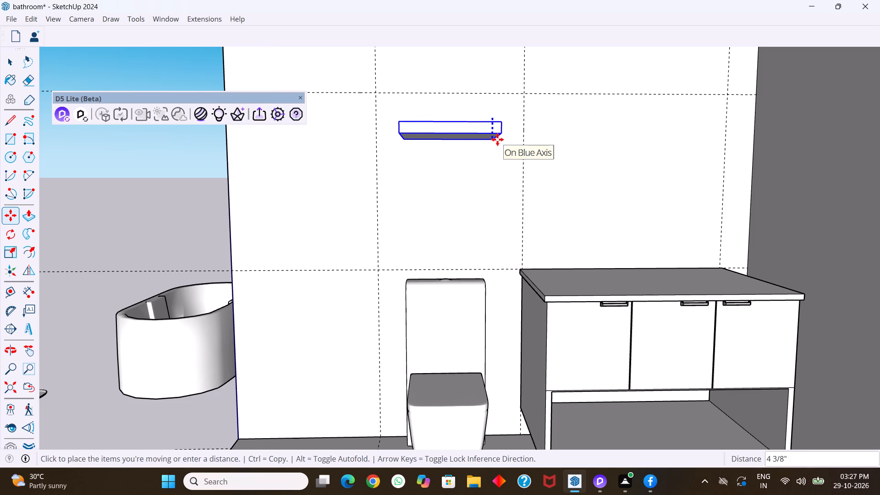
key(6)
key(Return)
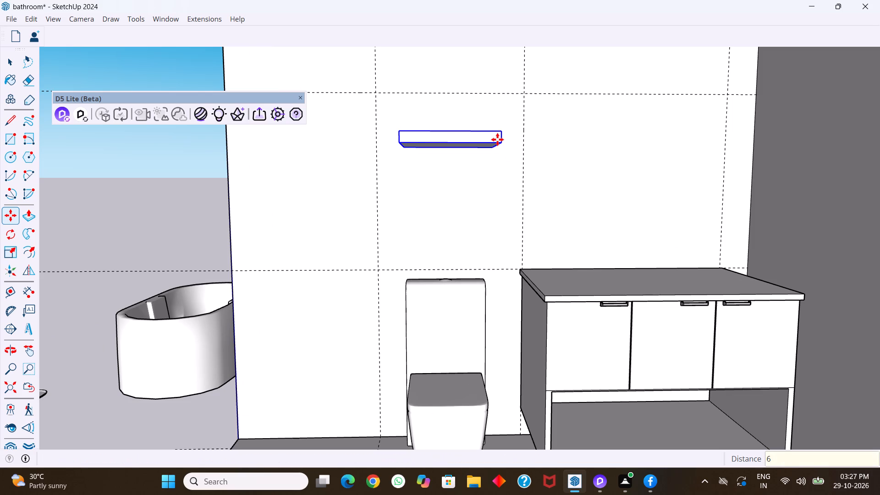
key(5)
key(Return)
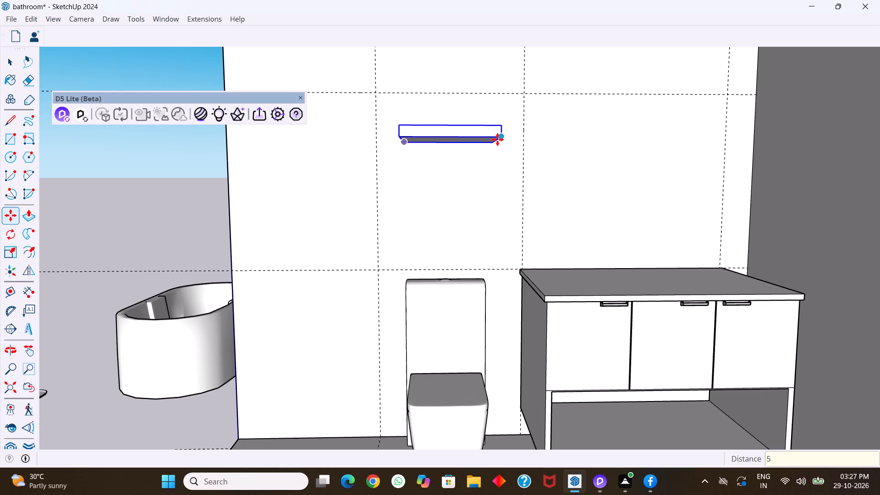
Copy the shelf group straight down by about 11 1/2" to place a second shelf between the first one and the toilet.
click(493, 144)
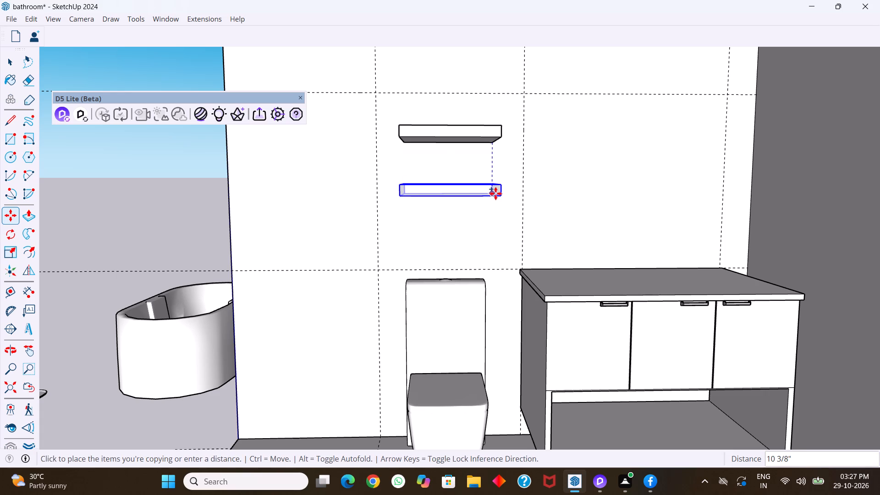
key(Up)
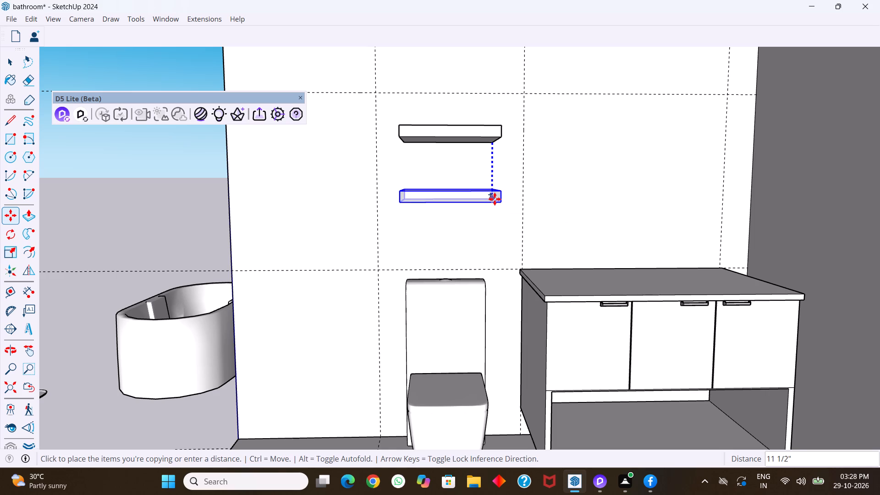
click(495, 199)
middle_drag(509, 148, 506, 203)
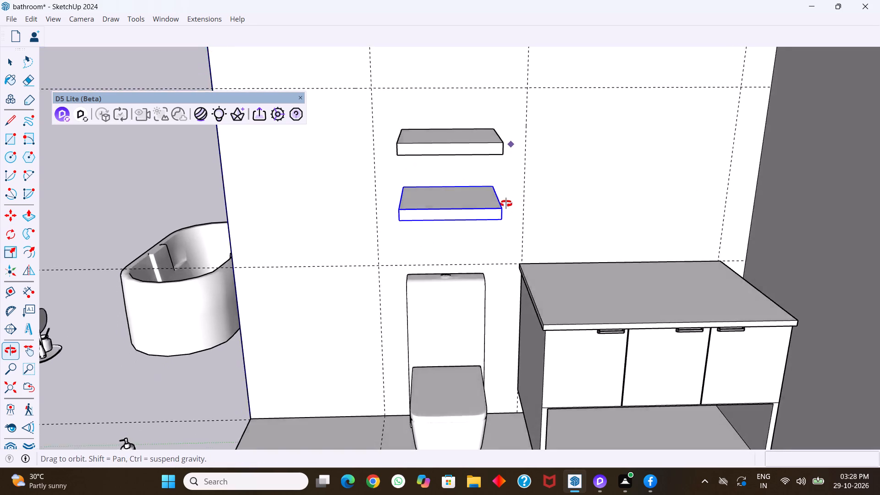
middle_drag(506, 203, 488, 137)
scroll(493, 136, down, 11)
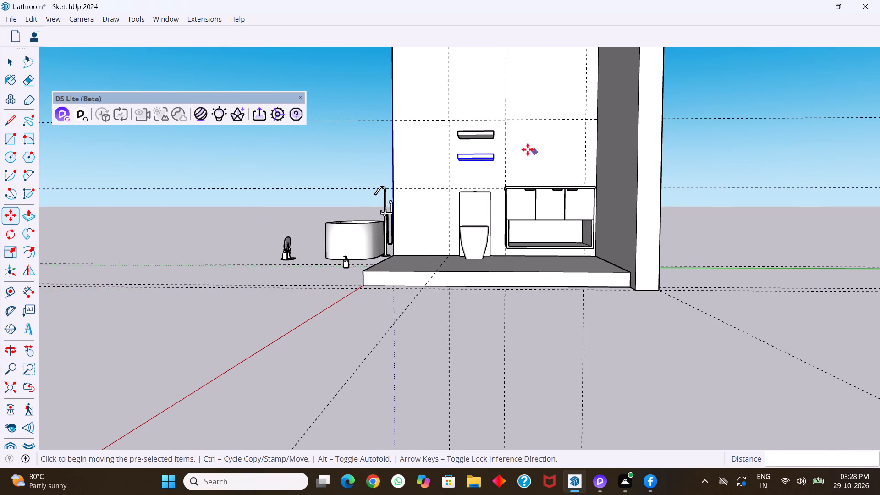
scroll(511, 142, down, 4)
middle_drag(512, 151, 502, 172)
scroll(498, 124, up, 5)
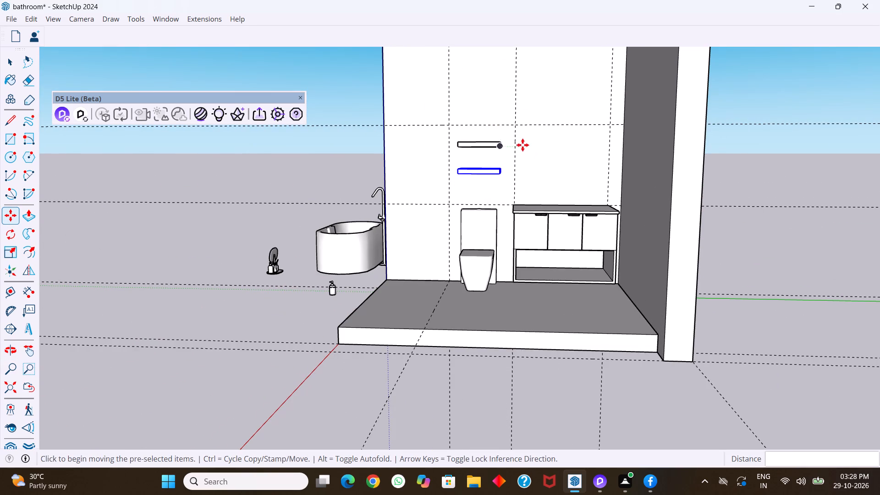
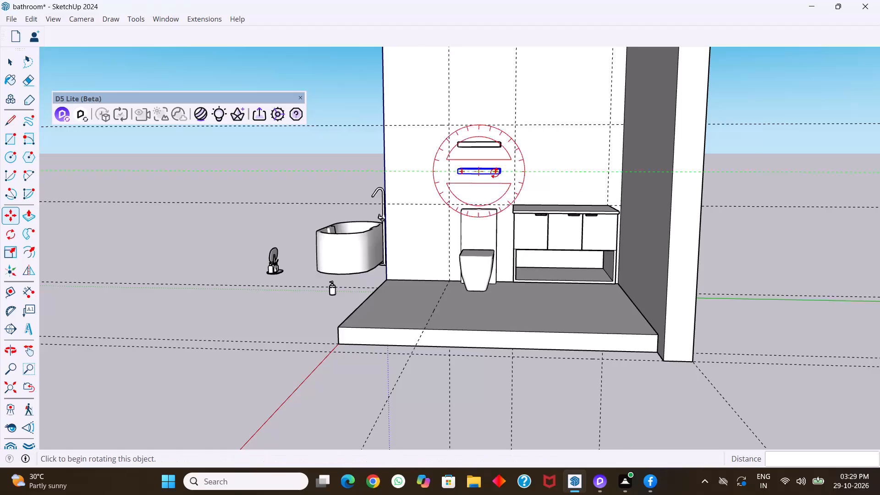
Open the lower shelf group above the toilet and push its top face down by about 1 5/16" to thin it.
scroll(495, 173, up, 2)
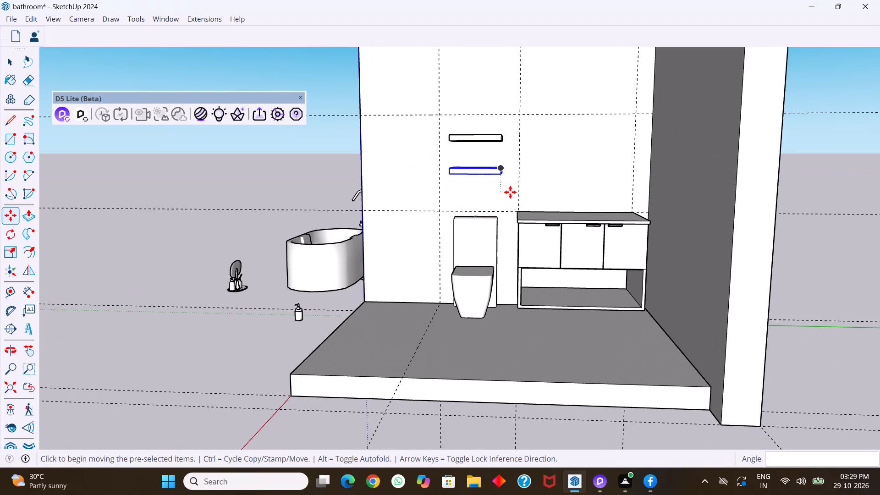
key(space)
scroll(486, 168, up, 1)
middle_drag(486, 168, 482, 209)
scroll(473, 175, up, 3)
click(473, 175)
double_click(475, 174)
click(475, 174)
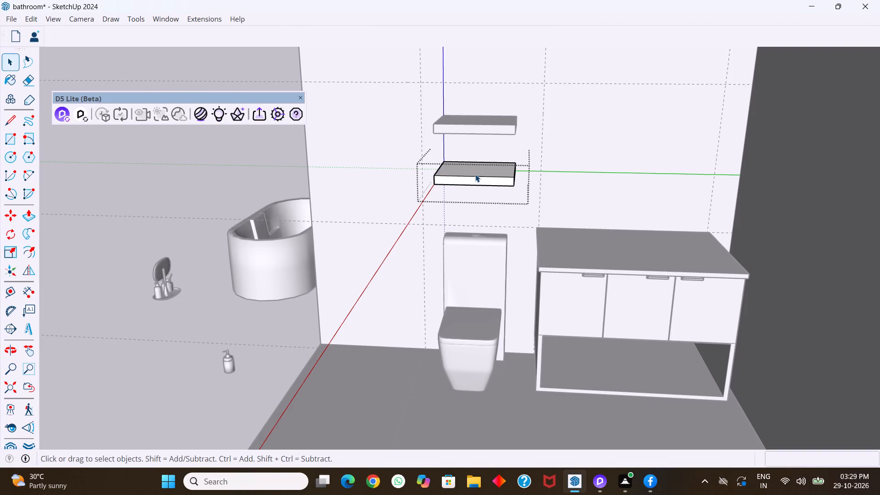
key(p)
click(476, 172)
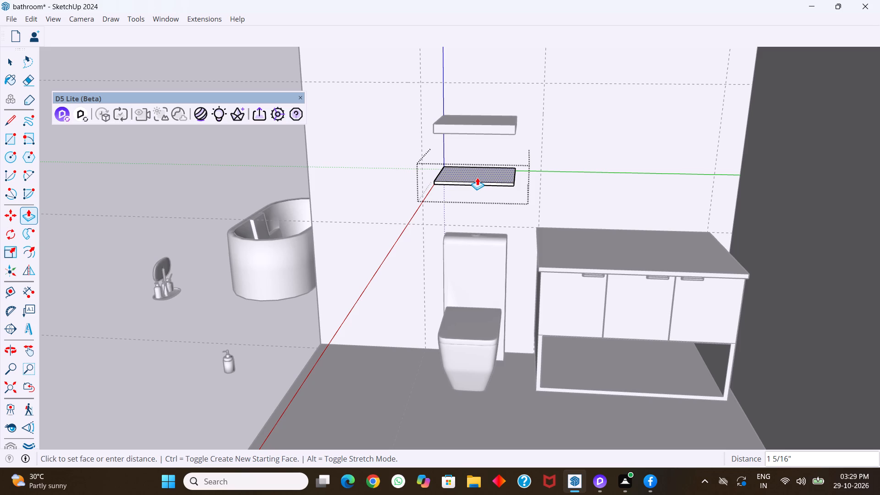
click(477, 177)
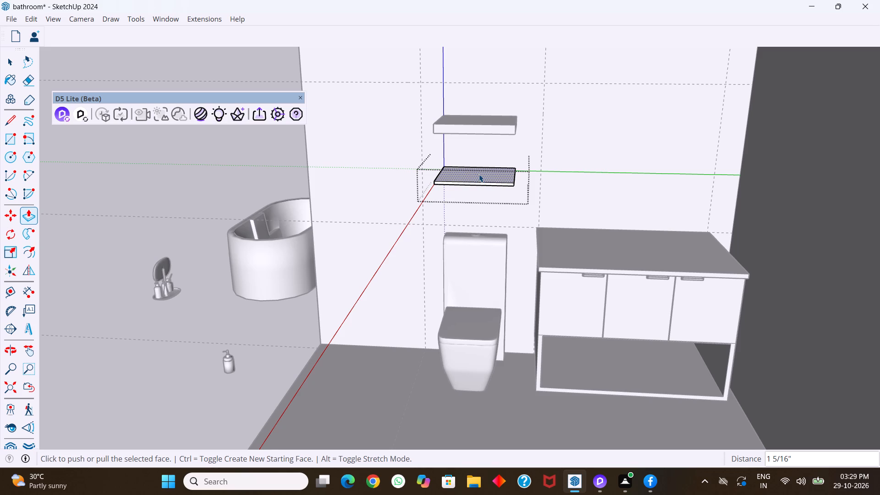
key(space)
Open the upper shelf group, push its top face down by the same distance, and leave the group.
key(space)
double_click(485, 131)
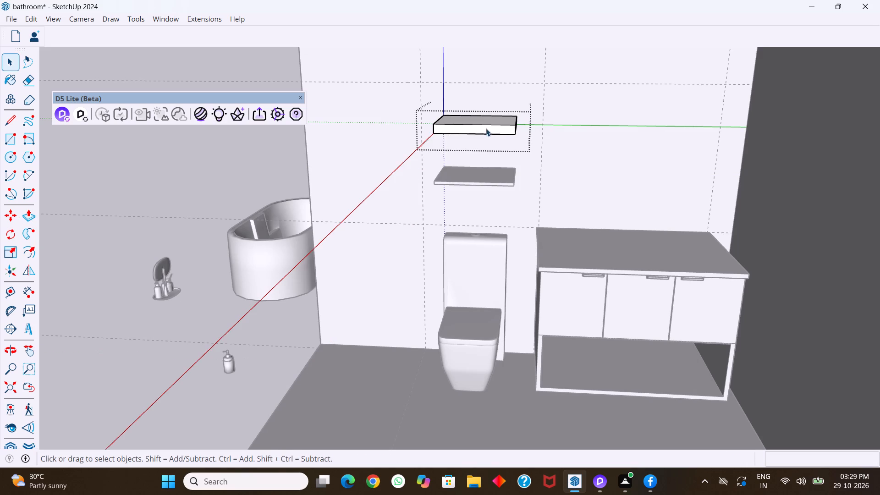
click(487, 123)
key(p)
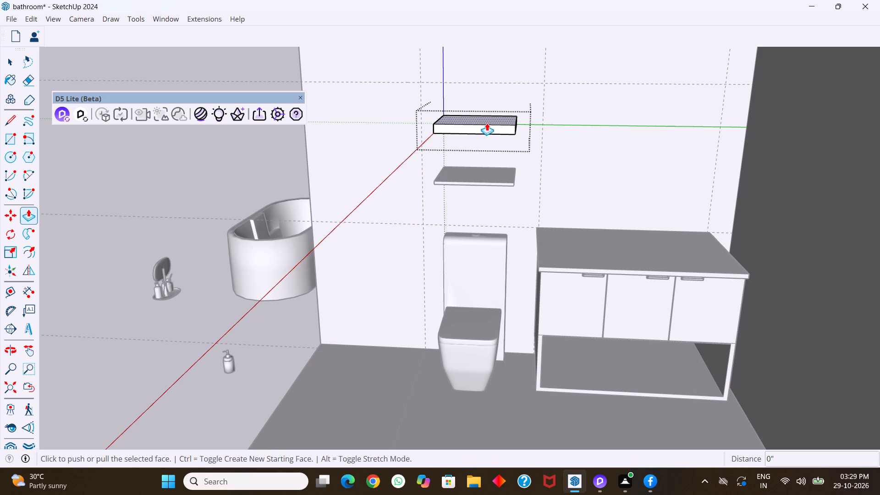
double_click(487, 123)
key(space)
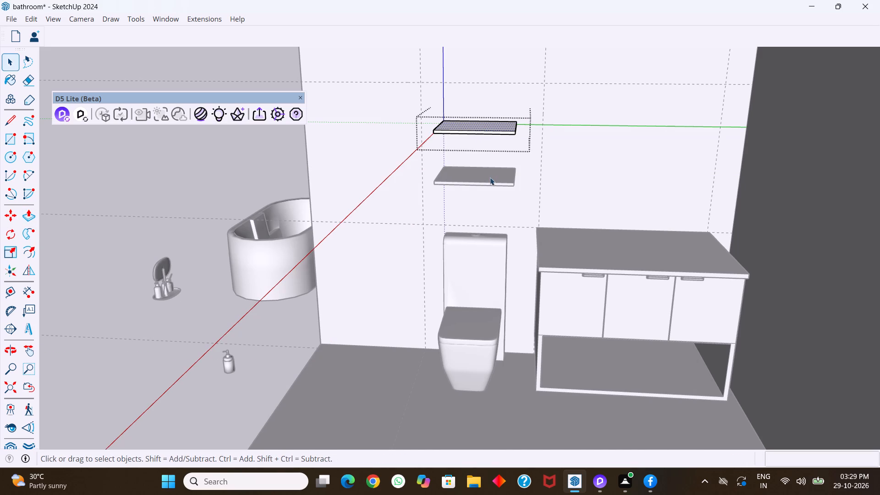
scroll(489, 178, down, 4)
click(334, 165)
Place a horizontal guide on the wall 10" below the upper shelf's bottom back edge.
middle_drag(508, 161, 528, 126)
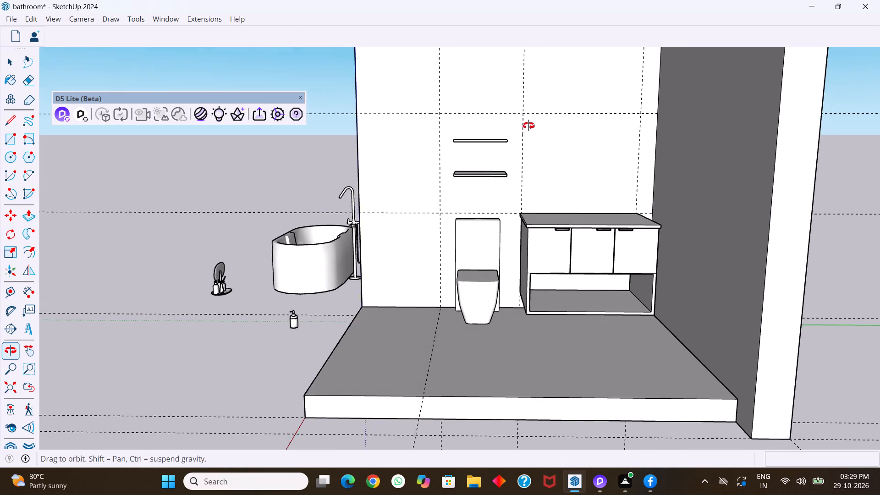
middle_drag(528, 126, 529, 125)
middle_drag(487, 222, 486, 217)
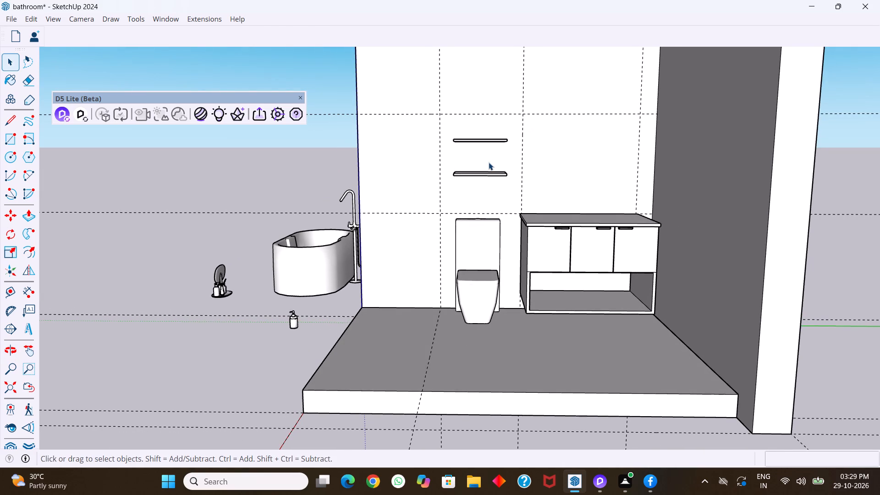
scroll(489, 162, up, 2)
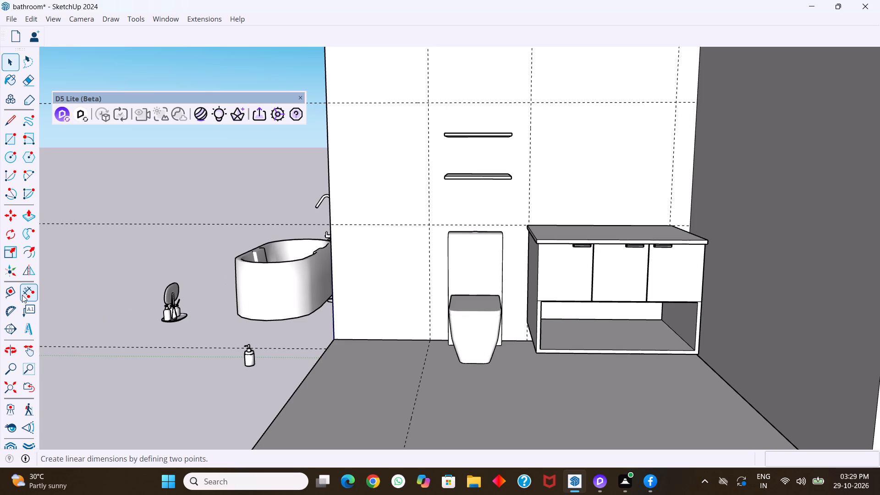
click(27, 291)
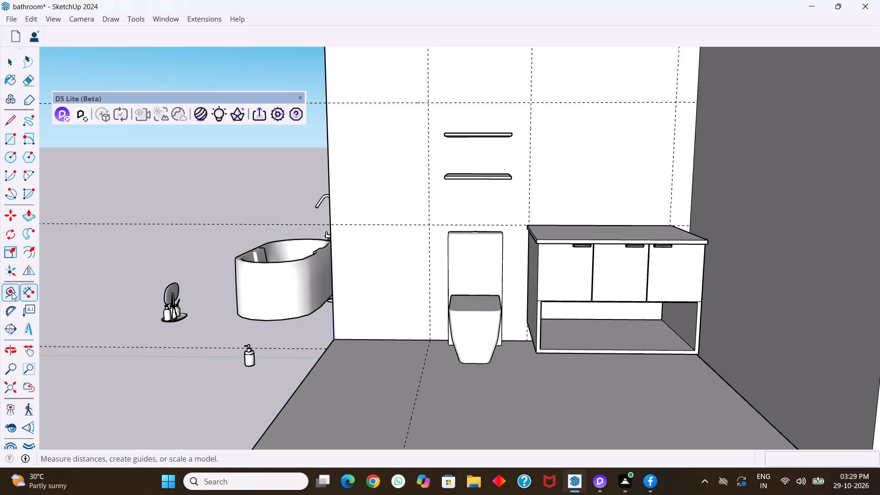
click(12, 292)
middle_drag(519, 186, 509, 223)
scroll(519, 167, up, 5)
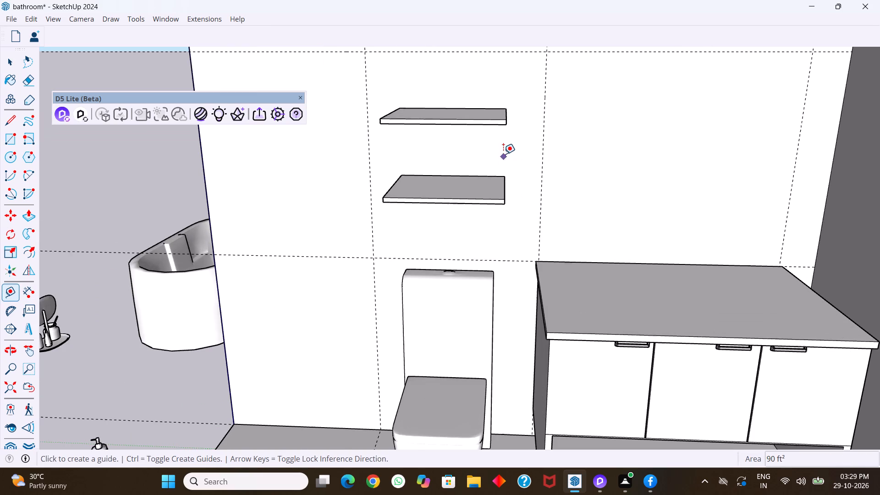
middle_drag(503, 154, 496, 99)
scroll(504, 152, up, 1)
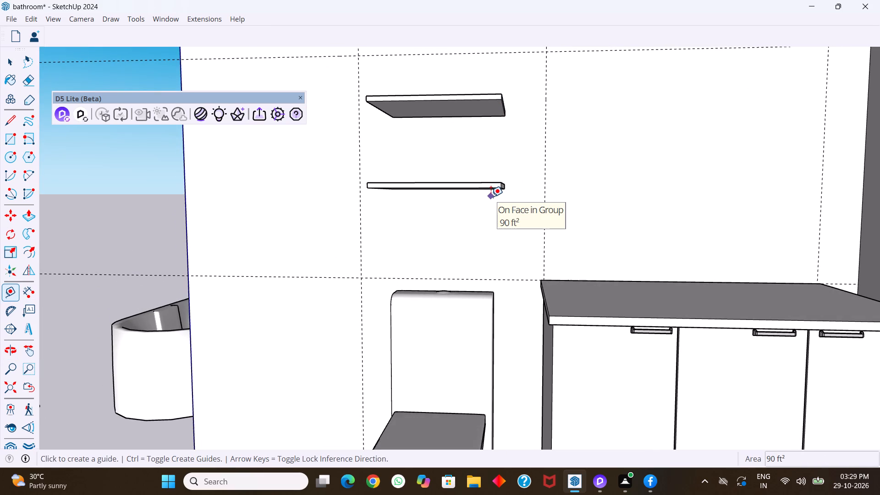
scroll(494, 196, down, 7)
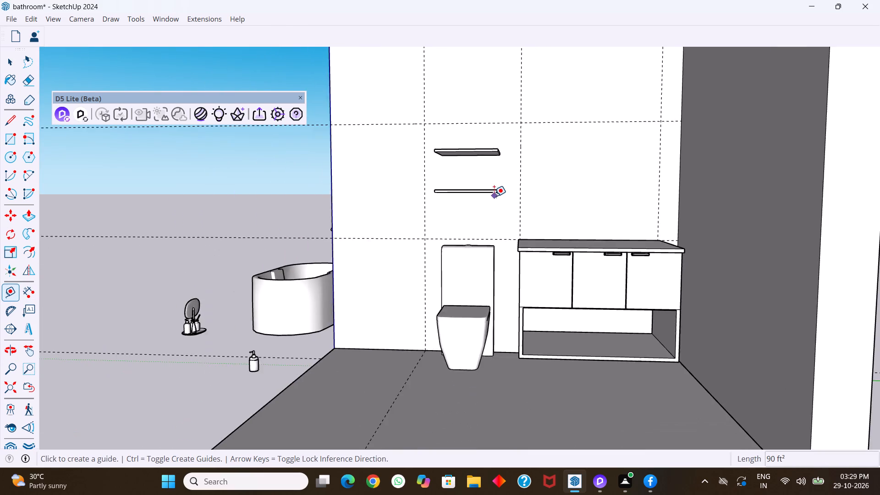
scroll(494, 196, down, 3)
scroll(491, 204, up, 12)
middle_drag(507, 189, 506, 209)
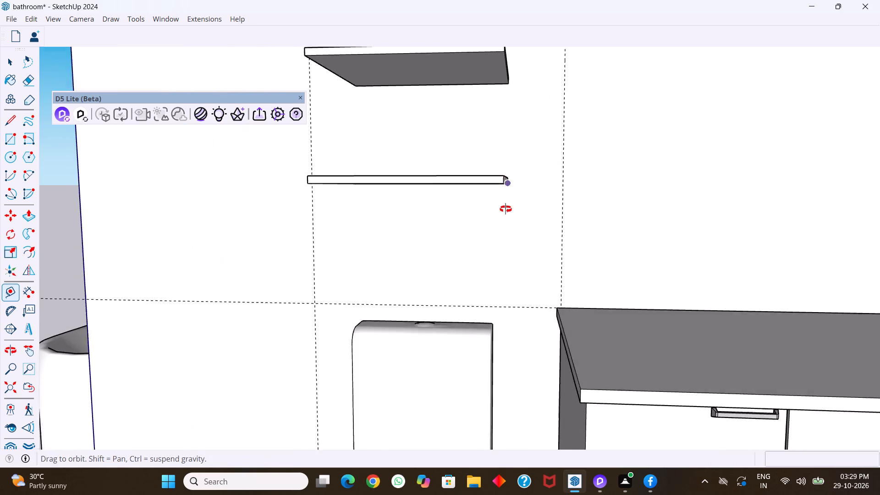
middle_drag(506, 209, 505, 224)
scroll(507, 150, down, 4)
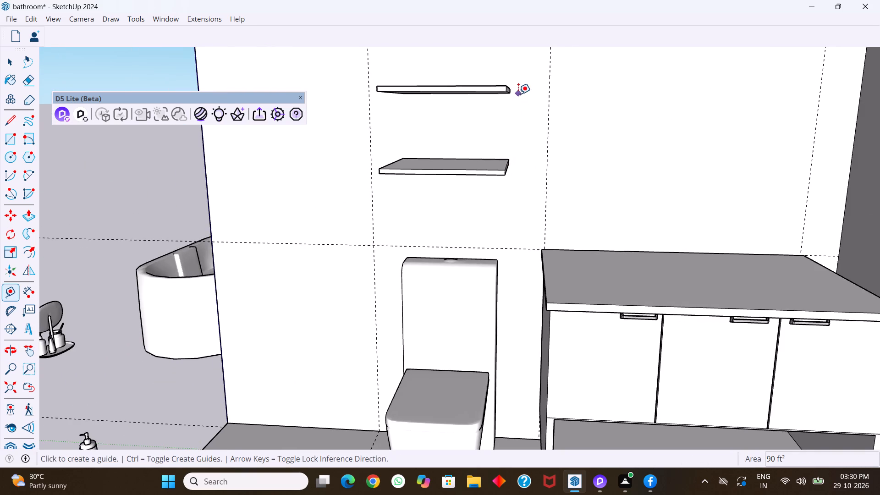
middle_drag(518, 94, 518, 62)
scroll(501, 105, up, 3)
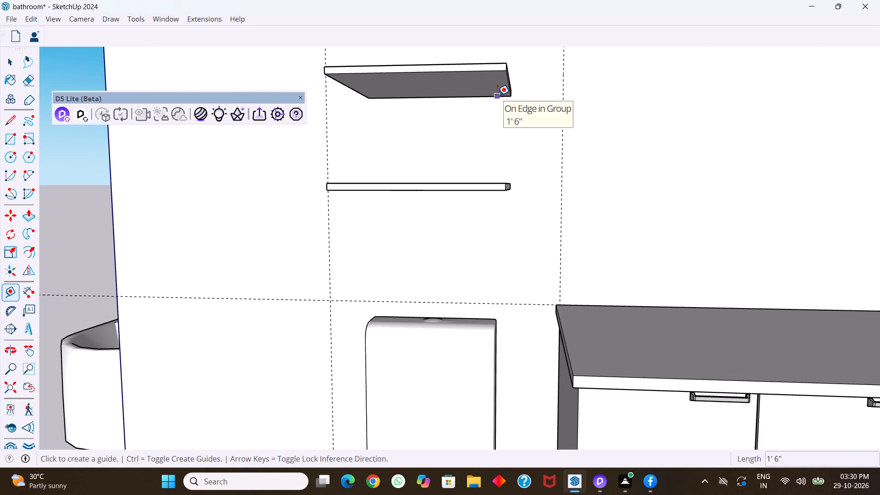
click(497, 95)
text(10)
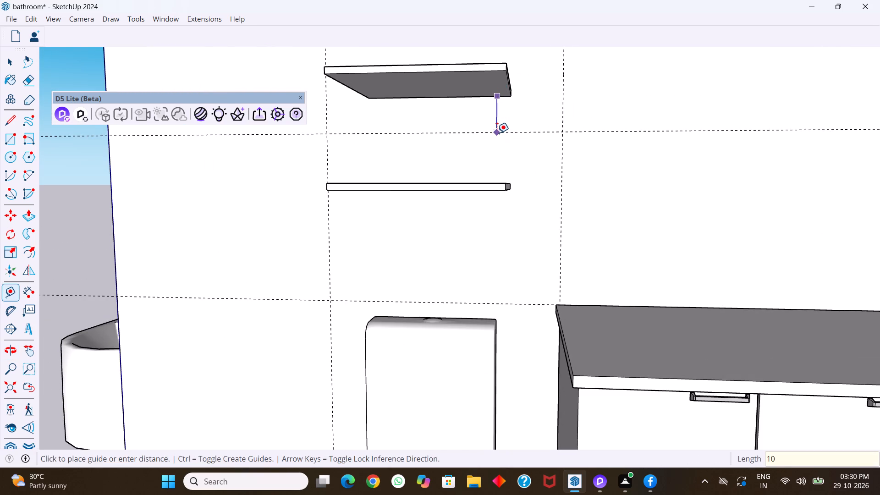
key(Return)
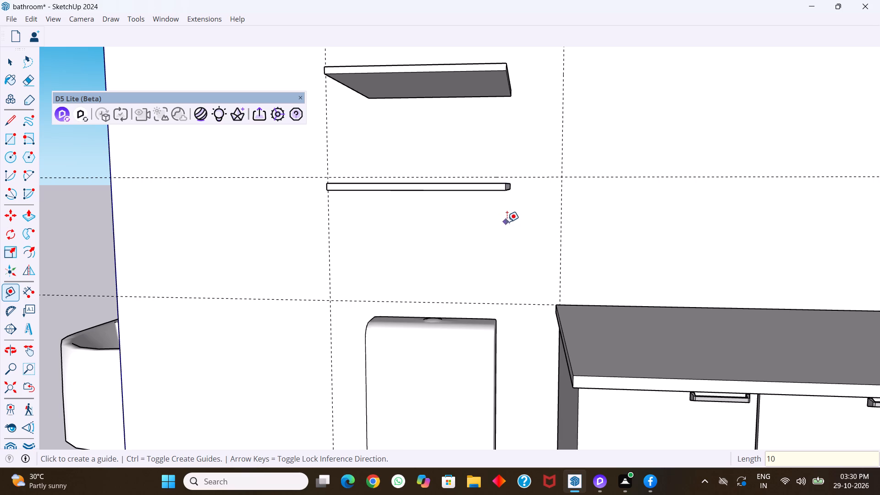
Move the lower shelf up the wall by about 1 1/2" so its bottom back corner sits on the new guide.
middle_drag(492, 215, 493, 223)
key(space)
click(489, 186)
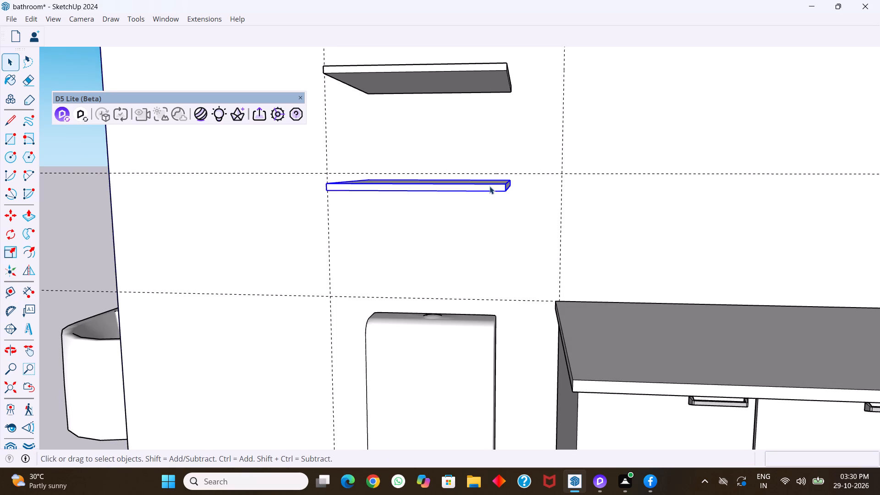
key(m)
scroll(515, 181, up, 9)
middle_drag(509, 189, 509, 153)
click(499, 205)
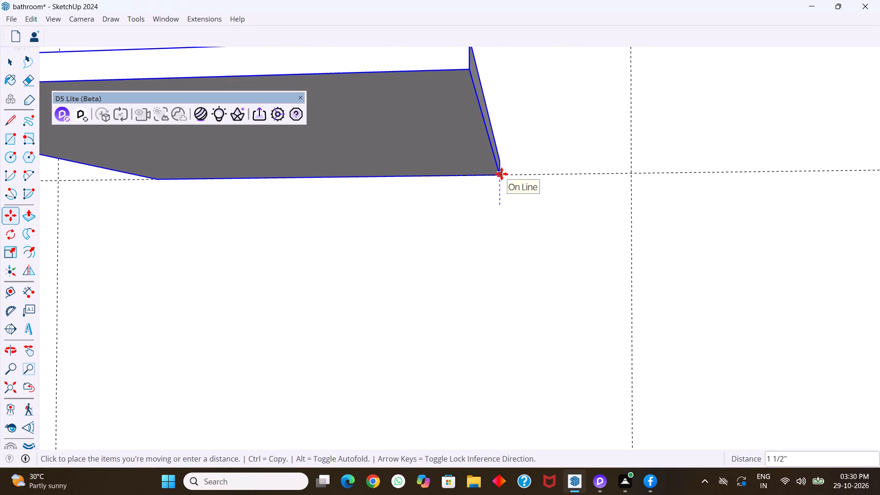
click(501, 174)
scroll(534, 231, down, 12)
middle_drag(498, 241, 501, 285)
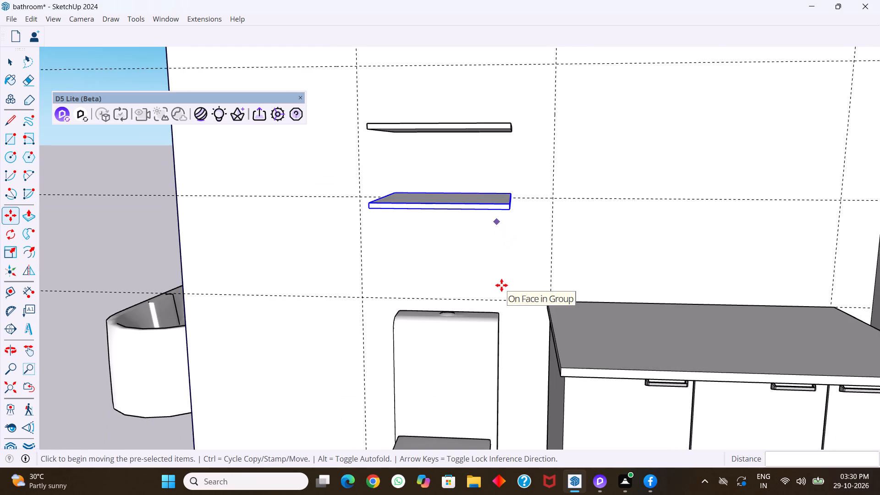
key(space)
scroll(501, 285, down, 8)
click(307, 252)
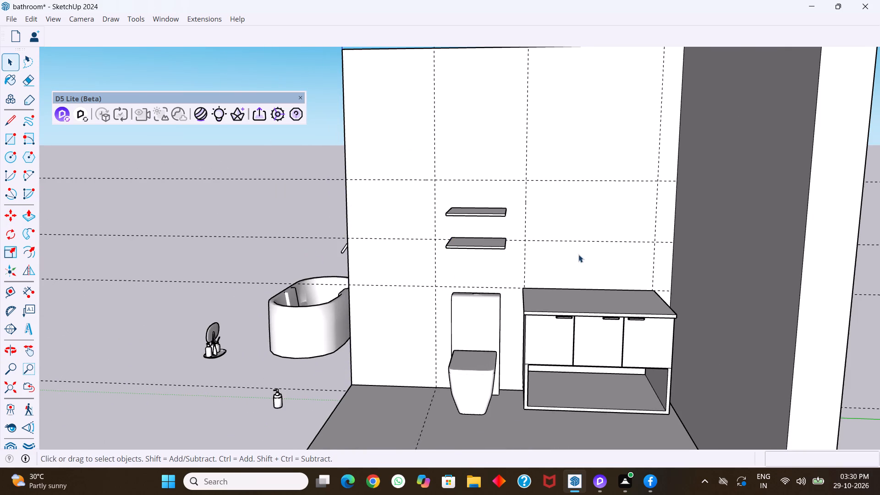
Open the upper shelf group and push its front face back toward the wall by 6".
scroll(589, 252, down, 3)
middle_drag(560, 284, 568, 279)
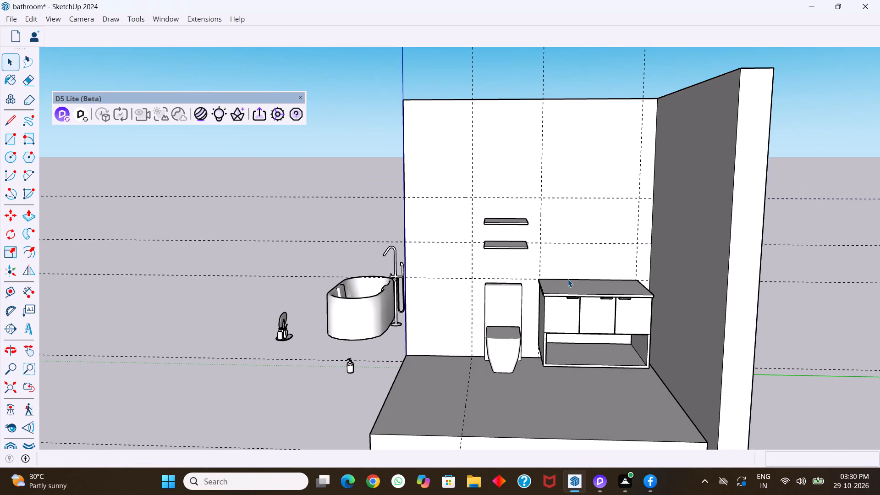
middle_drag(565, 262, 548, 246)
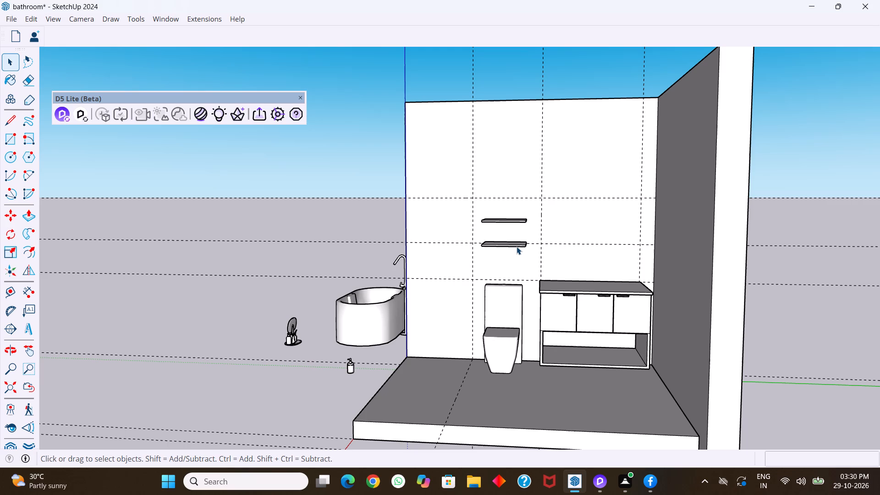
middle_drag(514, 236, 489, 241)
scroll(506, 224, up, 3)
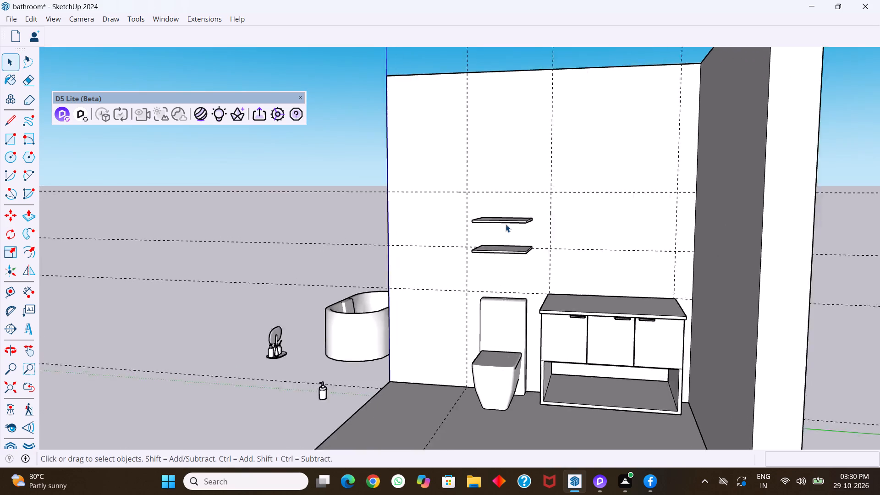
scroll(506, 224, up, 8)
click(511, 215)
double_click(511, 215)
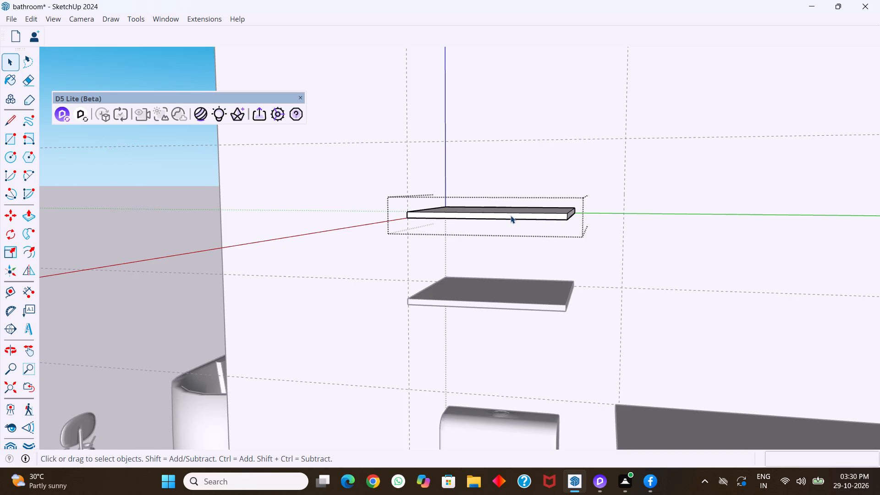
click(511, 215)
key(p)
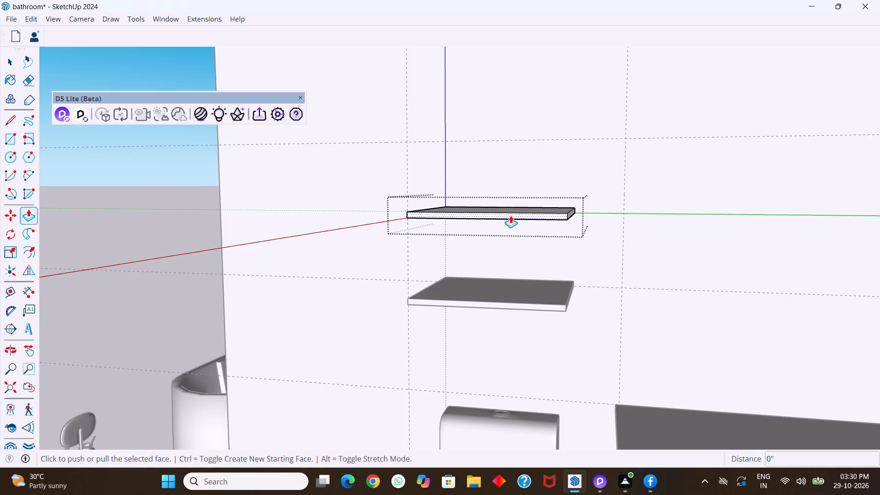
click(511, 215)
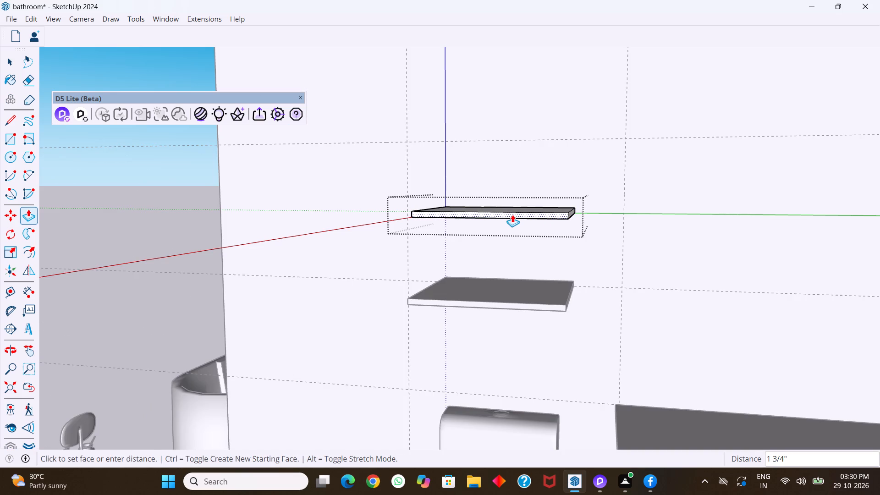
key(6)
key(Return)
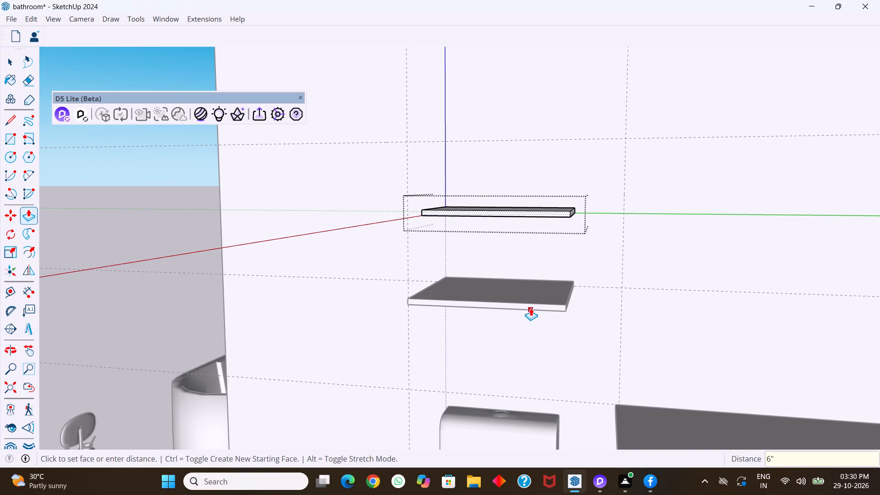
Open the lower shelf group and push its front face back toward the wall to match the upper shelf's depth.
key(space)
click(533, 308)
double_click(533, 308)
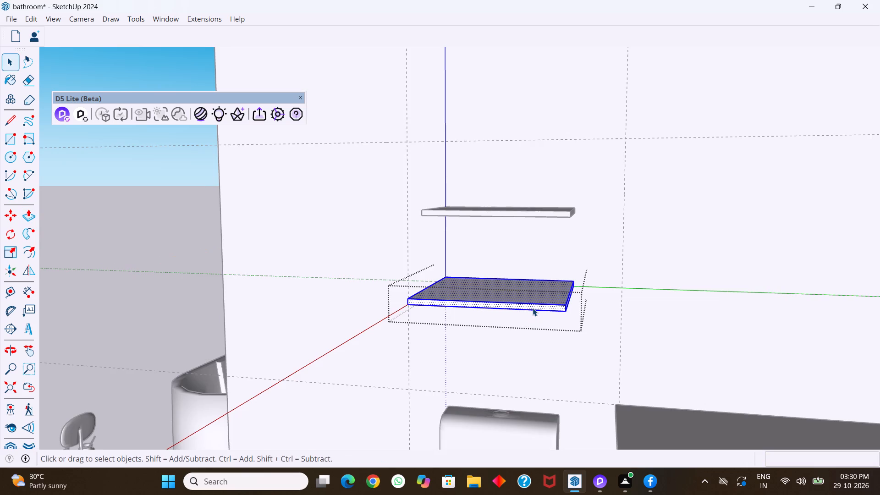
click(533, 308)
key(p)
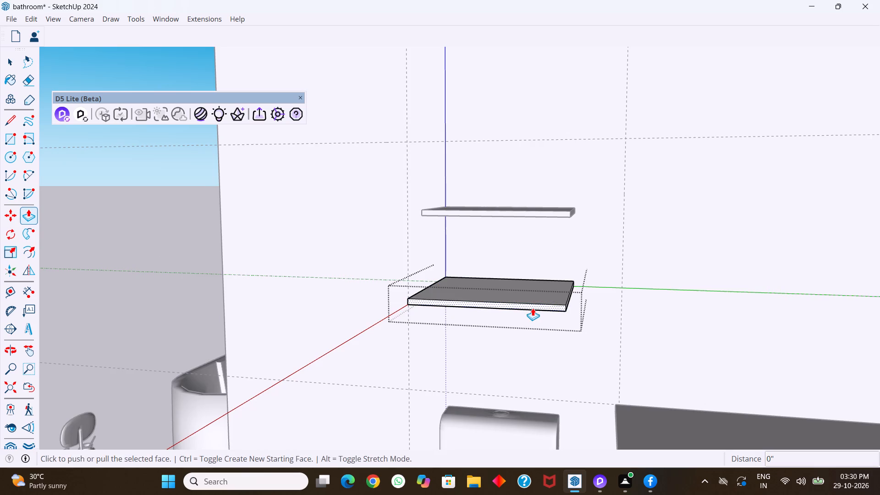
click(533, 308)
double_click(535, 303)
middle_drag(539, 308, 538, 312)
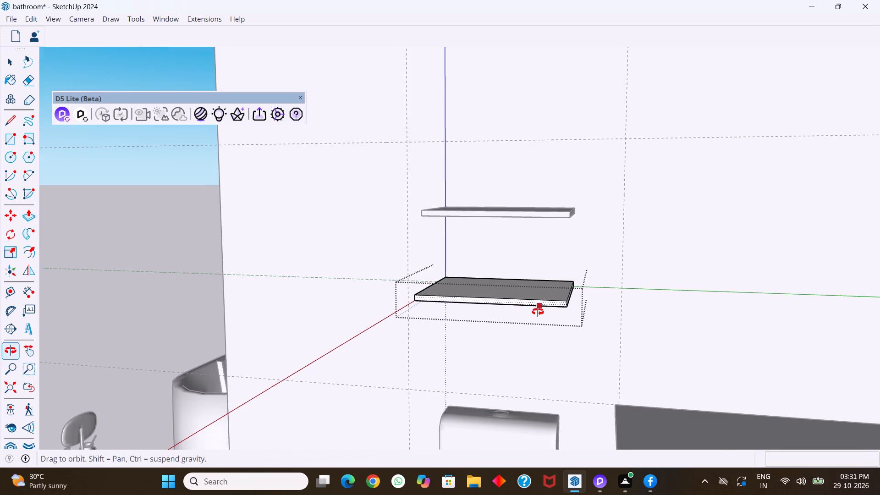
middle_drag(538, 312, 520, 335)
click(522, 327)
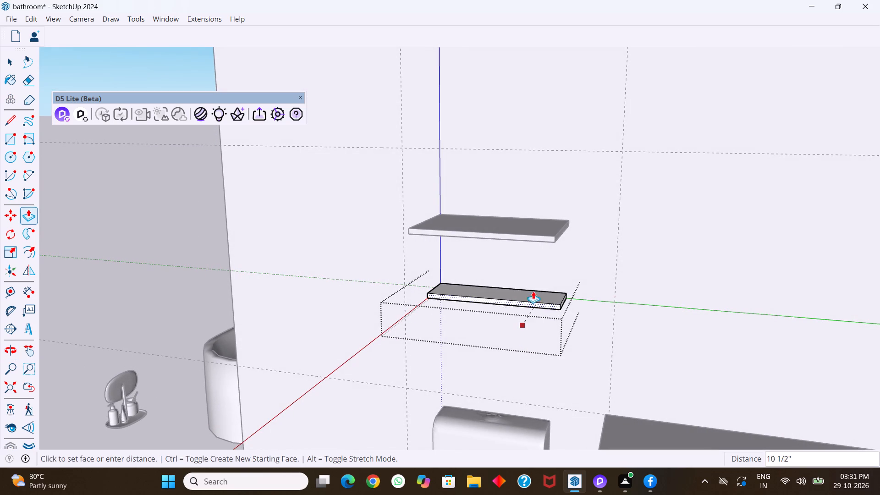
click(533, 241)
scroll(508, 324, down, 5)
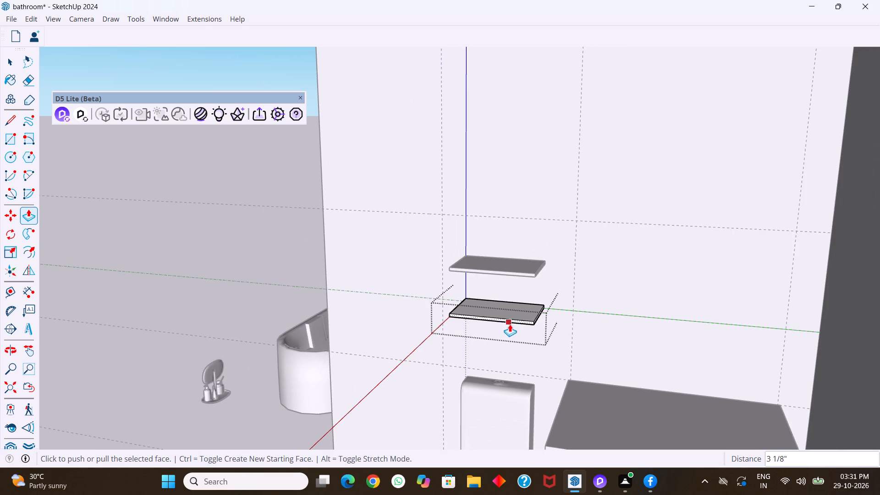
Leave the lower shelf group and examine the depth and spacing of both shelves from the front and above.
key(space)
click(286, 297)
middle_drag(505, 309, 526, 318)
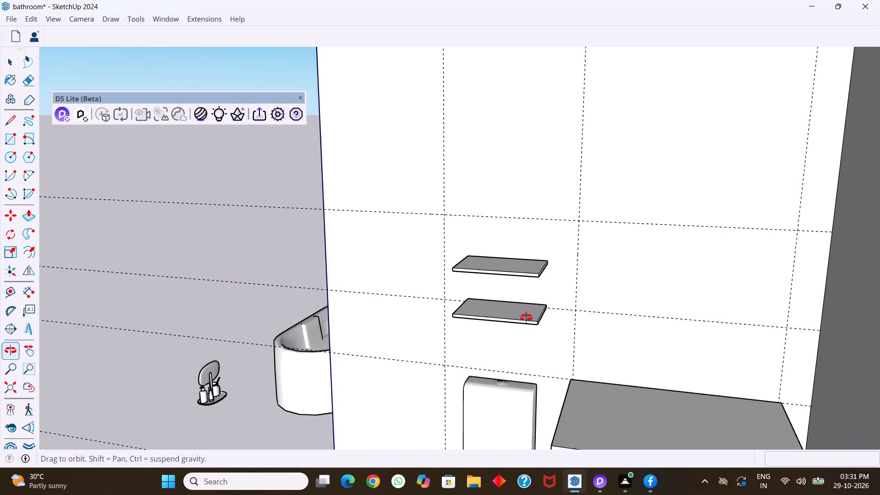
middle_drag(526, 318, 566, 279)
scroll(566, 279, down, 4)
middle_drag(563, 346, 550, 315)
middle_click(550, 315)
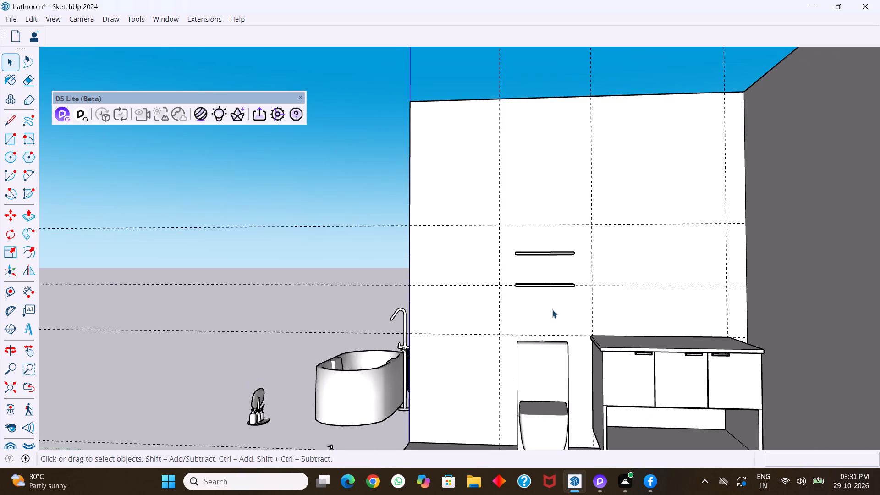
middle_drag(552, 310, 528, 308)
middle_drag(550, 304, 538, 381)
scroll(559, 302, up, 1)
middle_drag(559, 302, 559, 381)
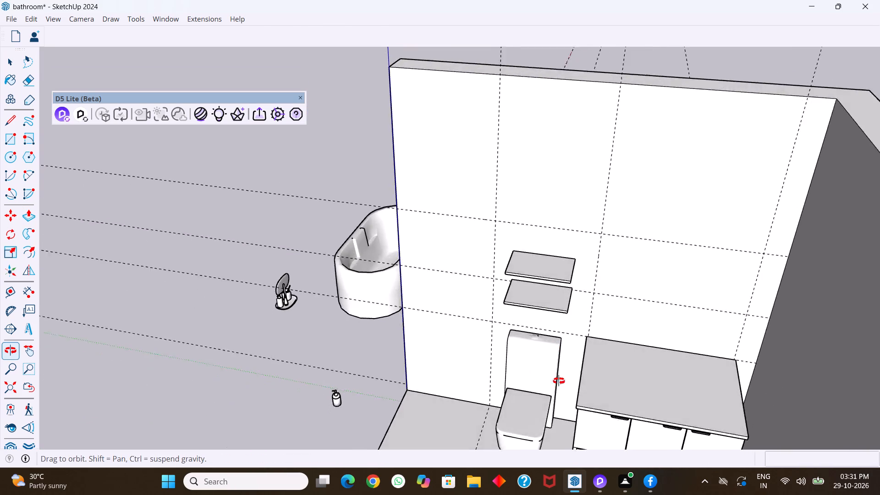
middle_drag(559, 381, 557, 421)
middle_drag(544, 307, 590, 247)
middle_drag(563, 342, 557, 342)
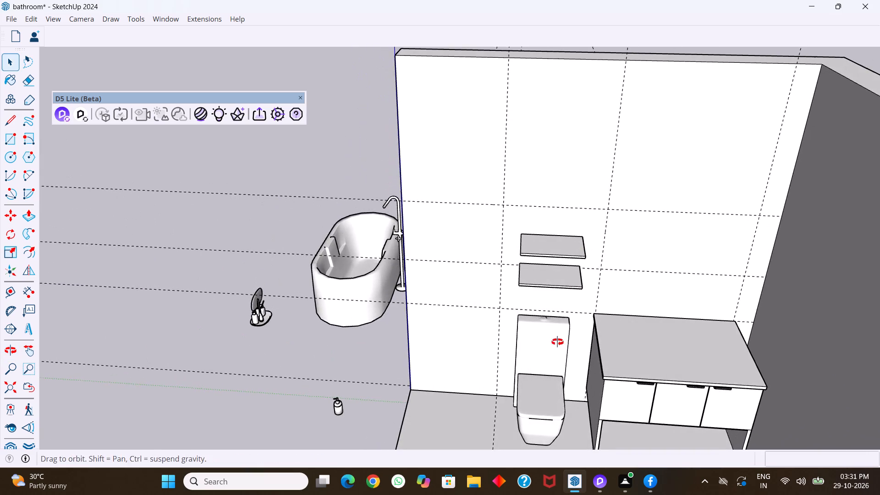
middle_drag(557, 342, 516, 335)
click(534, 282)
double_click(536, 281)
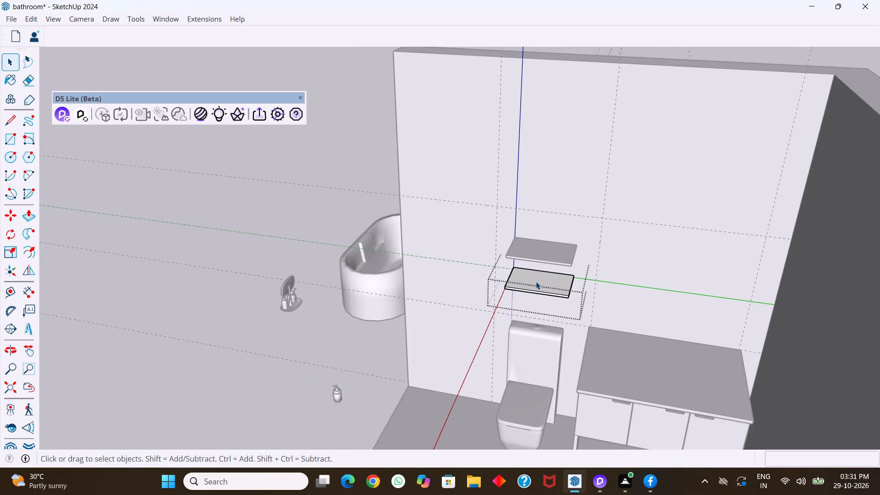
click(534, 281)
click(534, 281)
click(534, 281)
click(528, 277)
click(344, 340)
Examine both shelves' height on the wall relative to the toilet and the three-door cabinet.
middle_drag(549, 302, 552, 302)
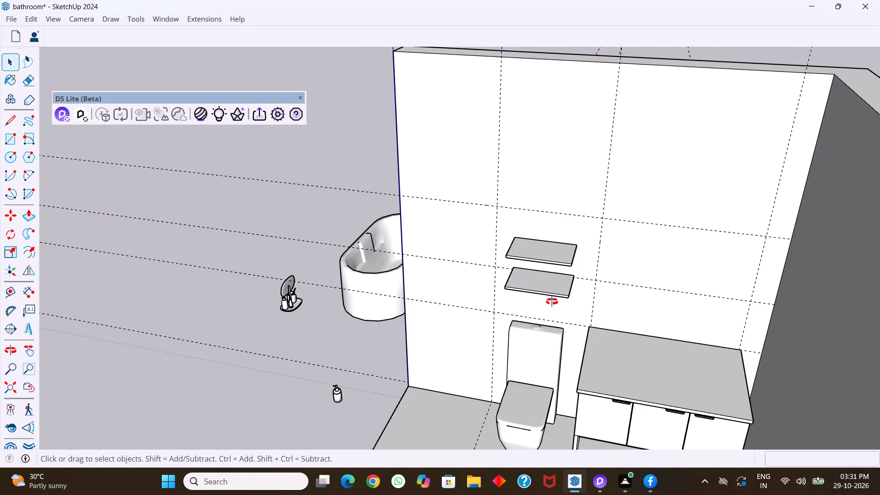
middle_drag(552, 302, 596, 310)
middle_drag(561, 304, 580, 328)
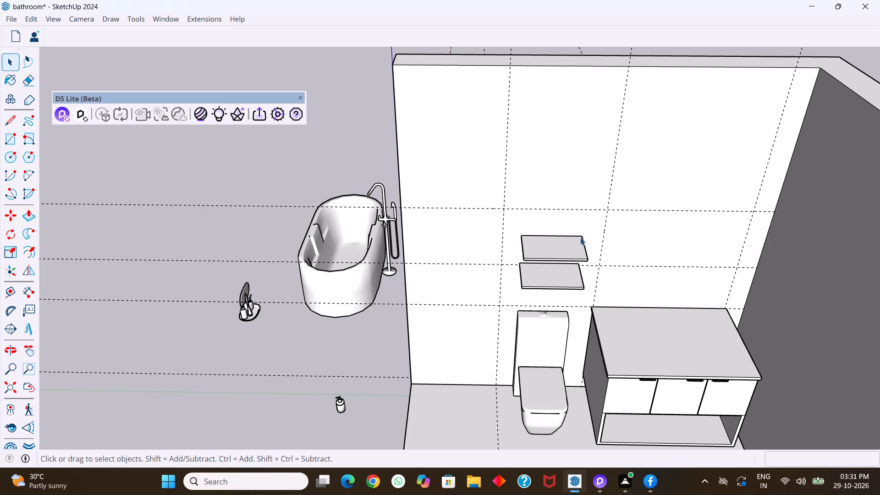
scroll(555, 322, down, 2)
middle_drag(549, 339, 537, 252)
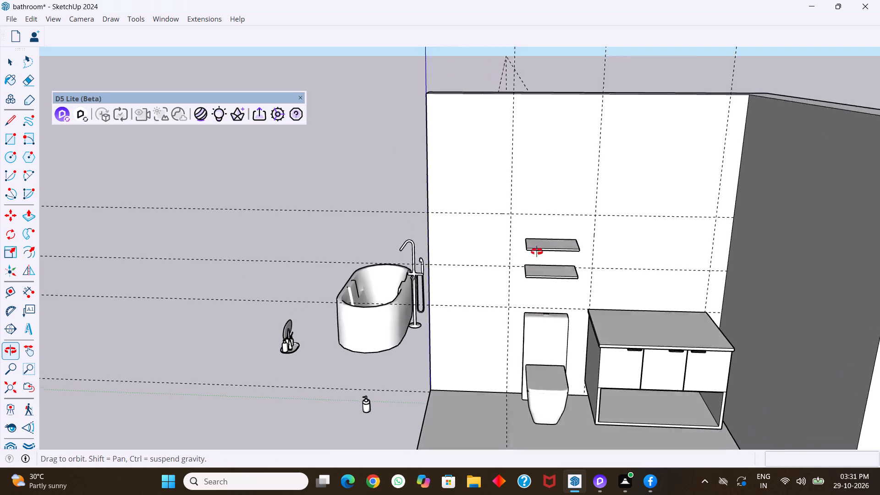
middle_drag(537, 252, 530, 224)
middle_drag(517, 311, 488, 302)
middle_drag(541, 303, 528, 297)
scroll(534, 302, up, 1)
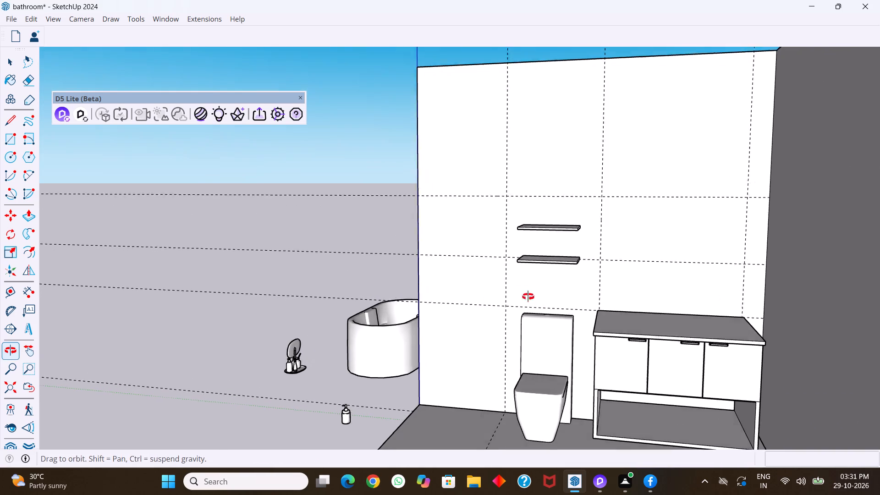
middle_drag(528, 297, 521, 290)
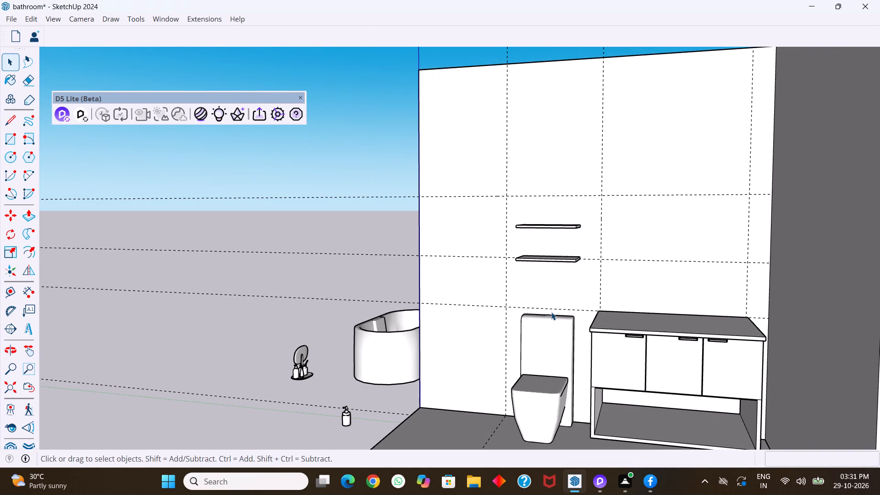
scroll(551, 339, down, 3)
scroll(551, 339, up, 1)
middle_drag(551, 339, 556, 310)
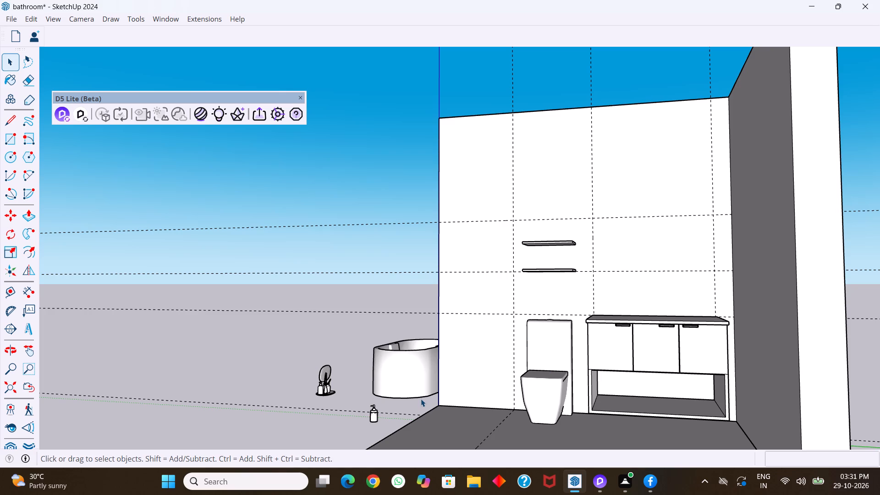
Move the lower shelf straight up the wall by 6", taking its bottom back corner as the base point.
click(570, 269)
key(m)
scroll(570, 270, up, 2)
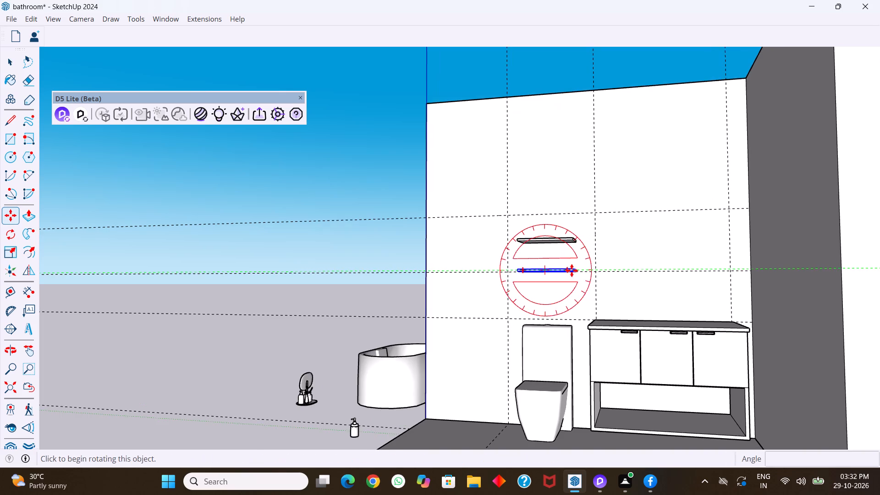
scroll(572, 270, up, 13)
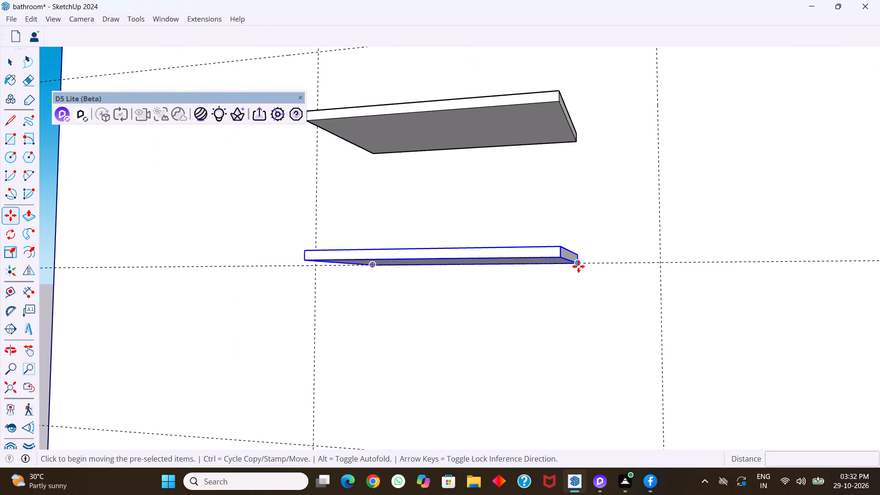
click(578, 263)
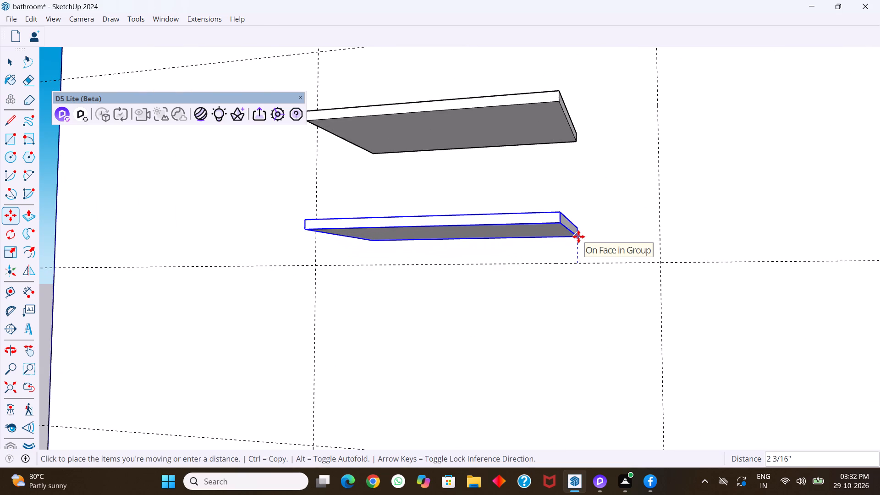
key(Up)
key(6)
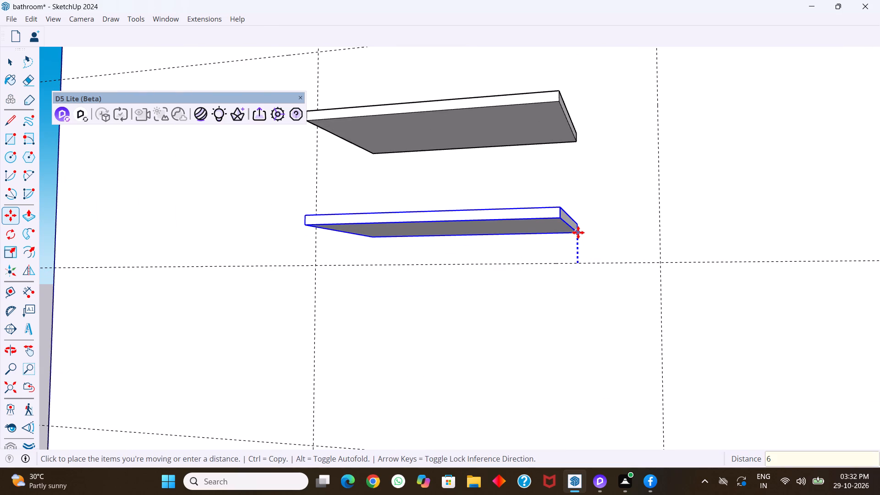
key(Return)
middle_drag(576, 216, 567, 283)
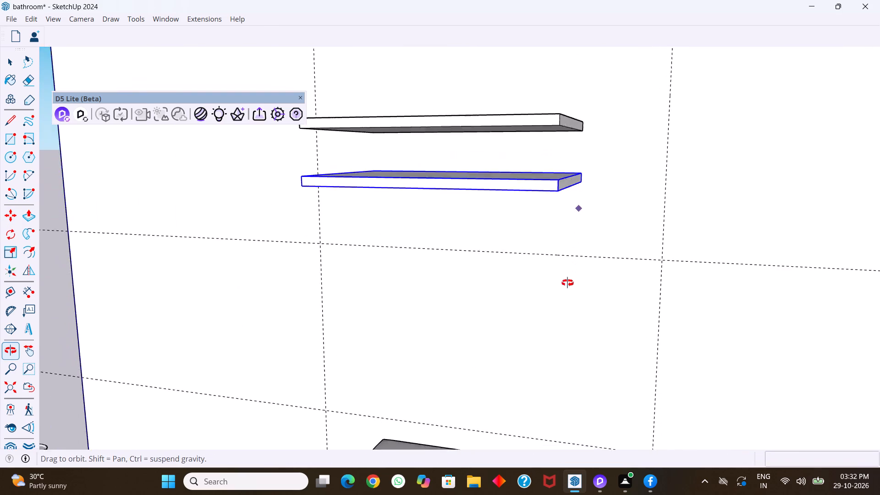
middle_drag(567, 283, 567, 304)
middle_drag(583, 234, 605, 231)
scroll(597, 241, down, 9)
middle_drag(594, 243, 603, 253)
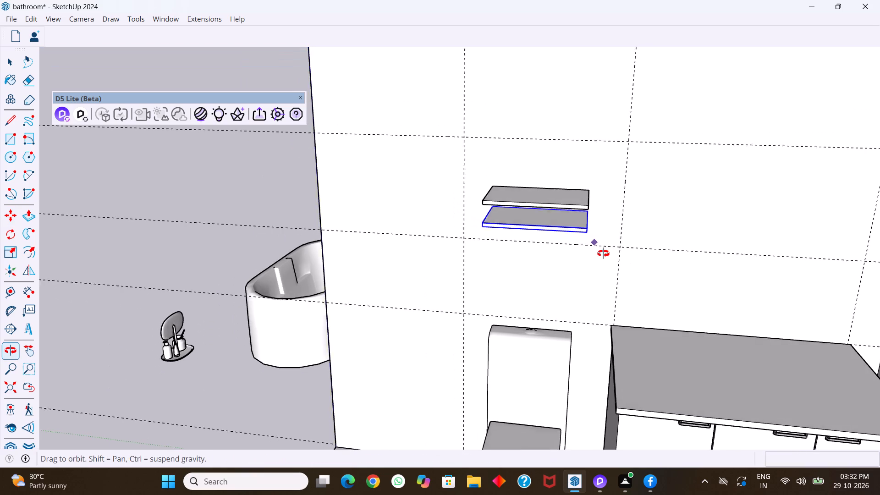
middle_drag(603, 253, 608, 261)
key(space)
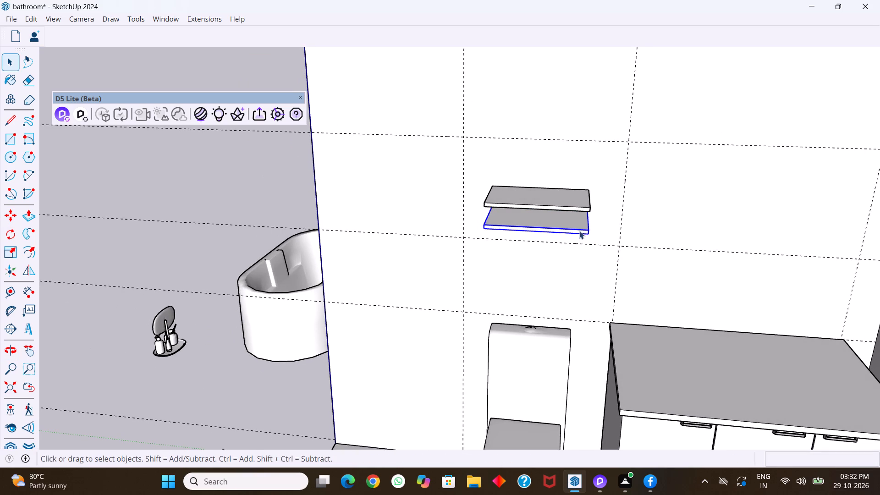
Move the upper shelf straight up the wall by 6", taking its bottom back corner as the base point.
click(570, 202)
key(m)
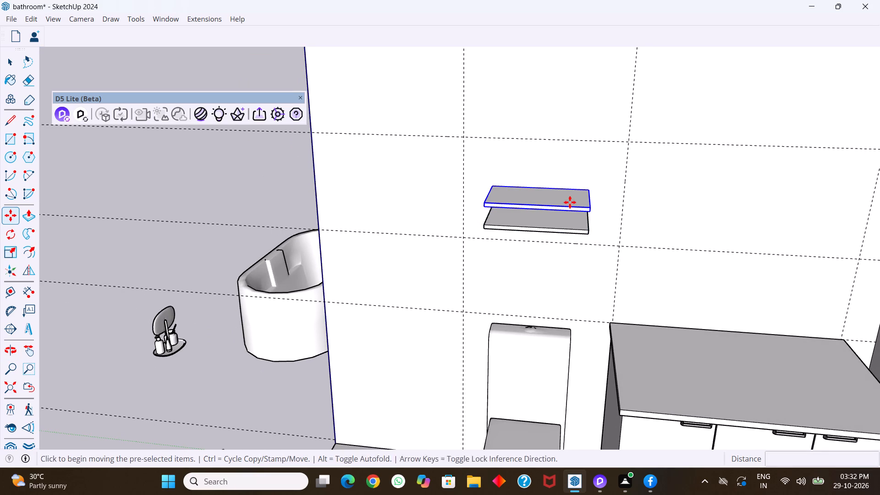
scroll(589, 198, up, 6)
middle_drag(594, 192, 572, 118)
scroll(574, 195, up, 4)
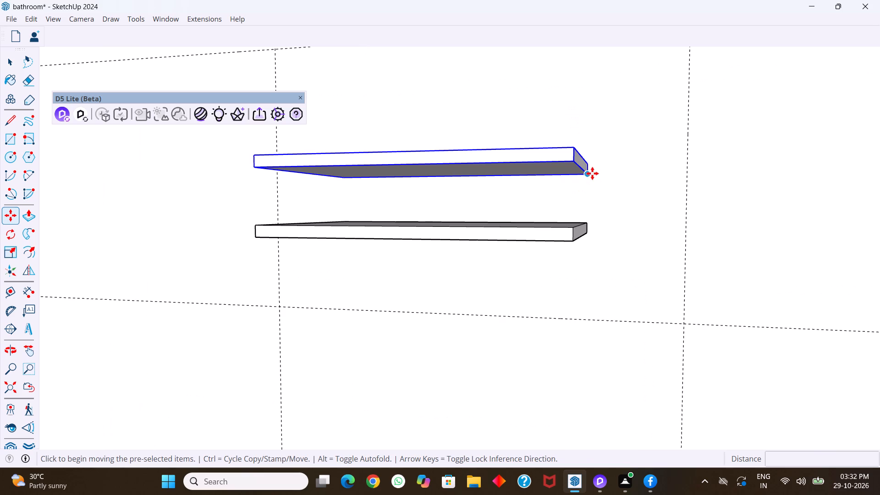
click(588, 173)
key(Up)
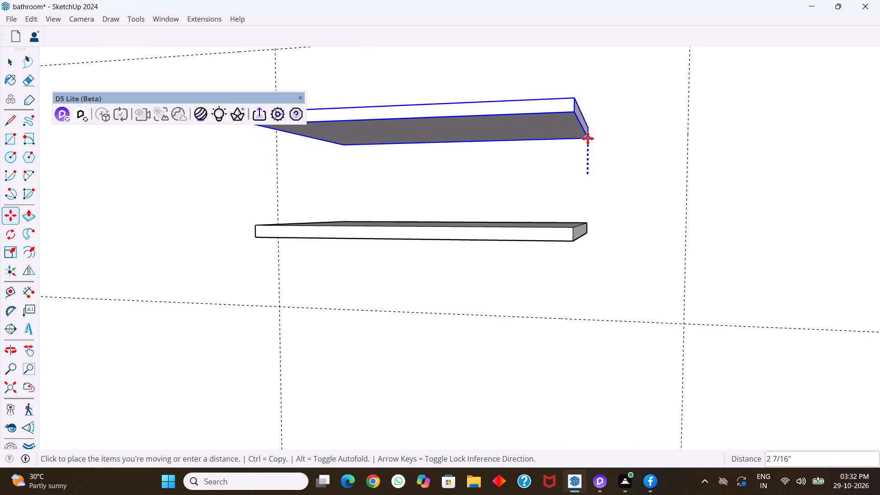
key(6)
key(Return)
scroll(588, 254, down, 9)
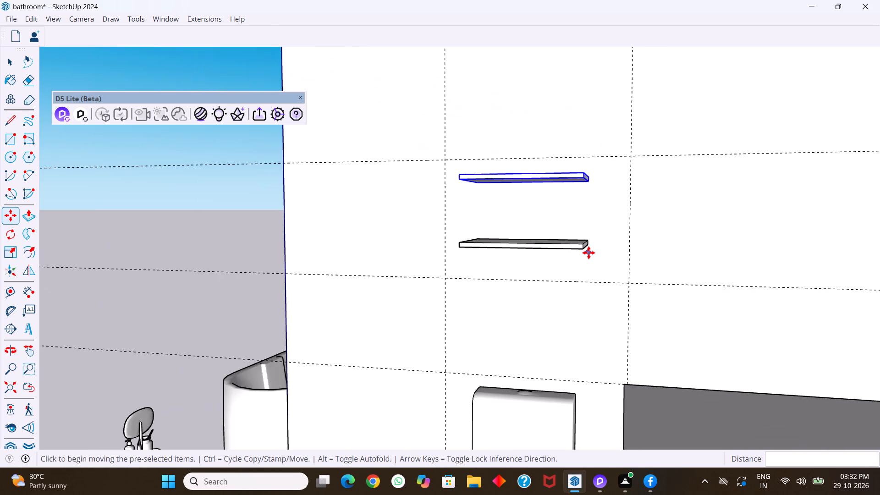
middle_drag(587, 259, 620, 282)
key(space)
Examine the raised shelves against the whole wall, the toilet and the three-door cabinet.
scroll(608, 287, down, 4)
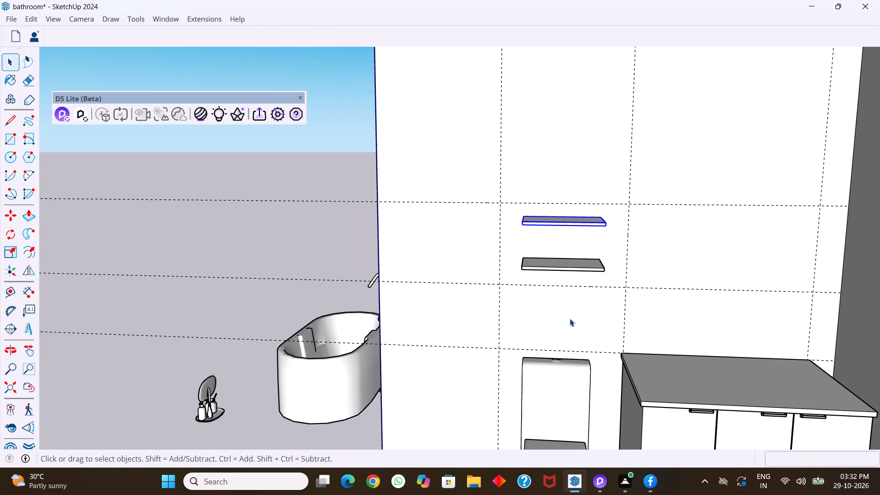
scroll(559, 326, down, 1)
click(559, 326)
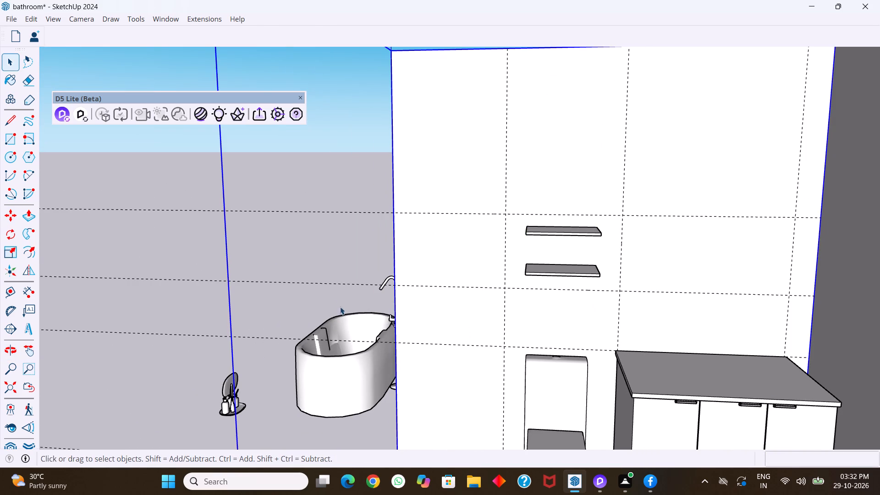
click(332, 304)
scroll(558, 329, down, 2)
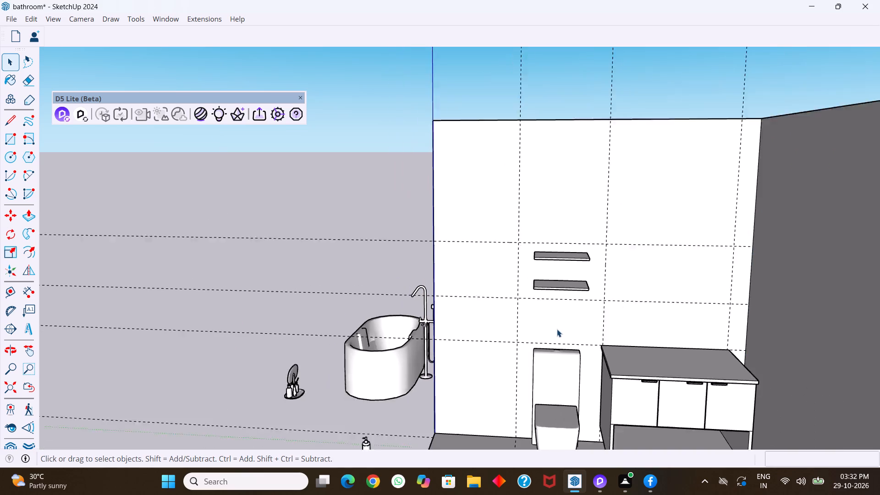
scroll(557, 329, down, 2)
middle_drag(565, 355, 523, 314)
scroll(526, 321, down, 5)
middle_drag(569, 373, 602, 378)
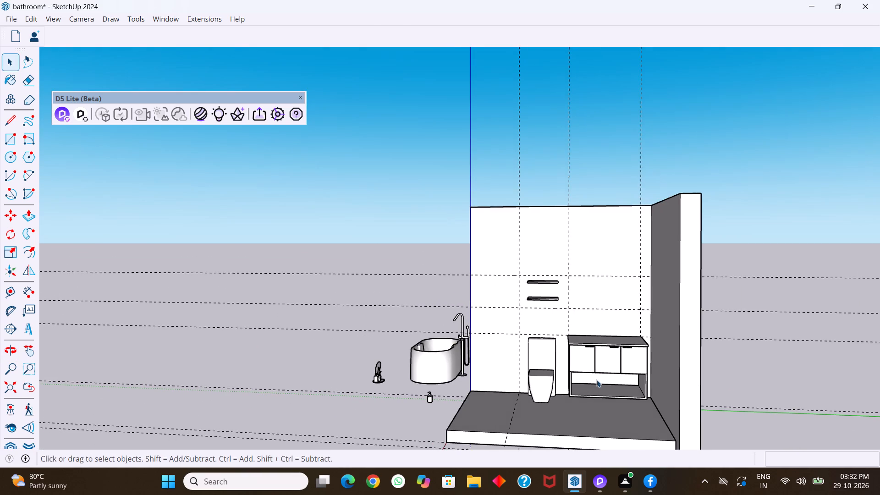
scroll(614, 333, up, 4)
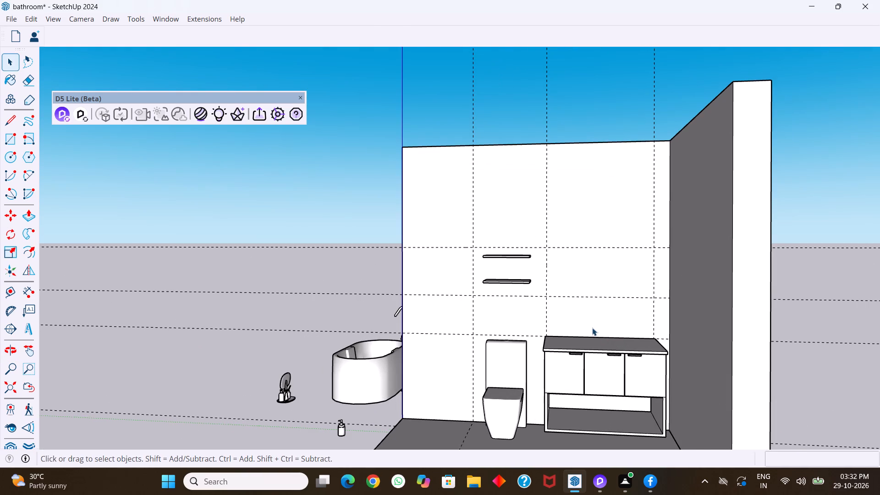
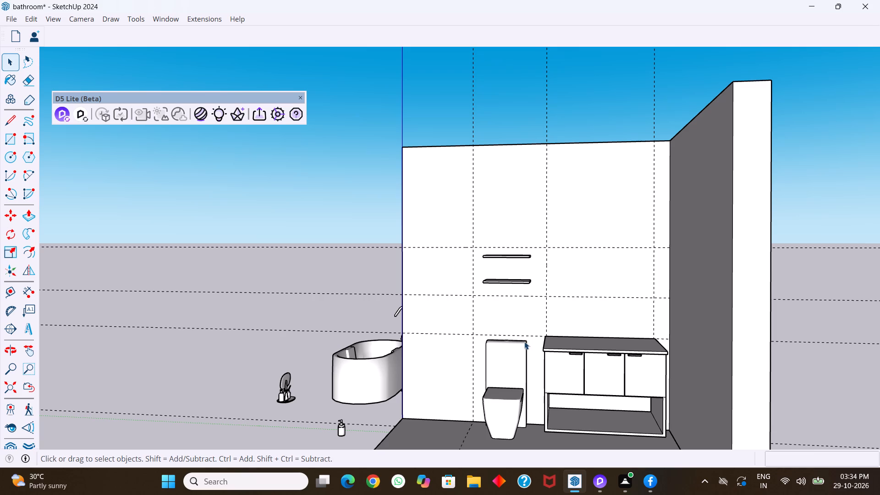
Place a horizontal guide 10" above the cabinet-top guide on the wall, and another 4' above that one.
key(t)
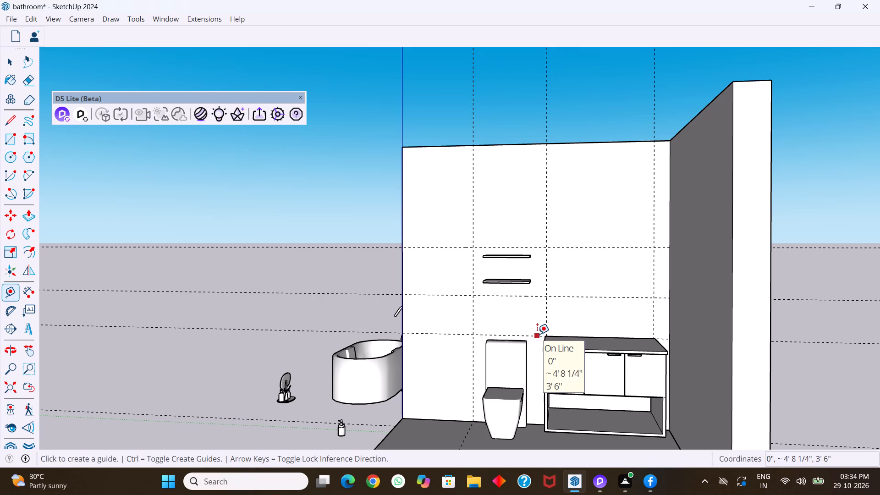
click(537, 334)
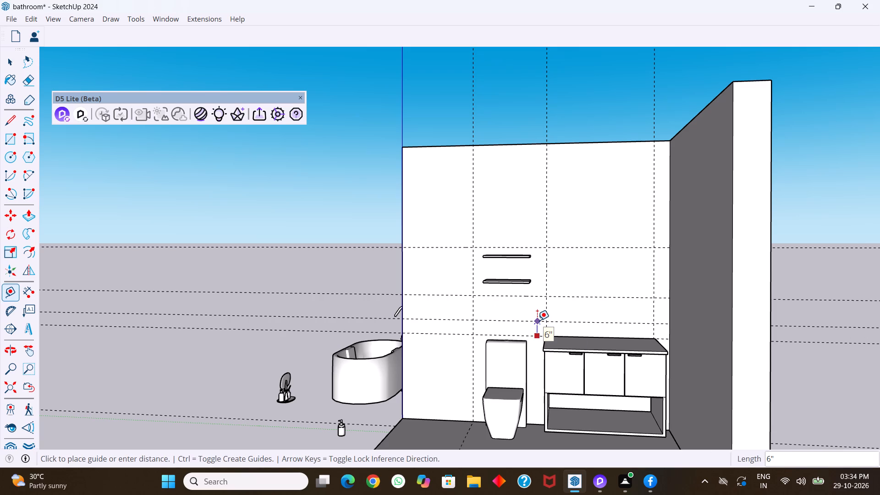
text(10)
key(Return)
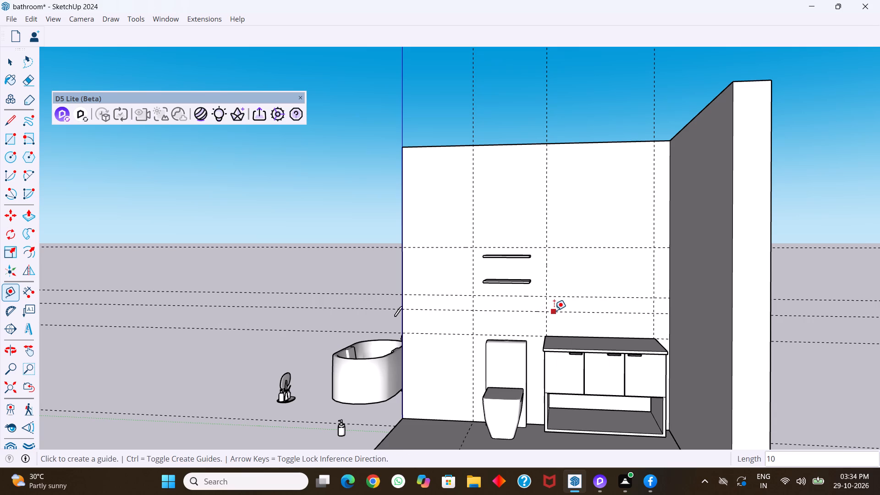
click(554, 310)
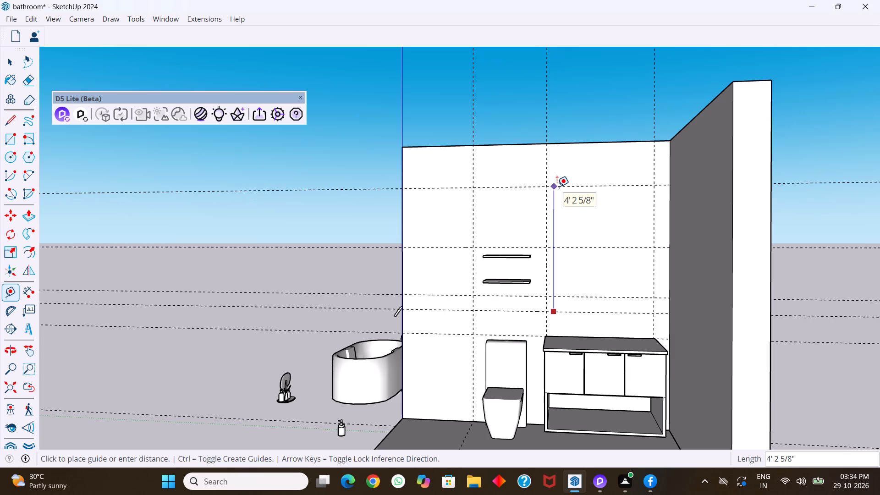
text(4')
key(Return)
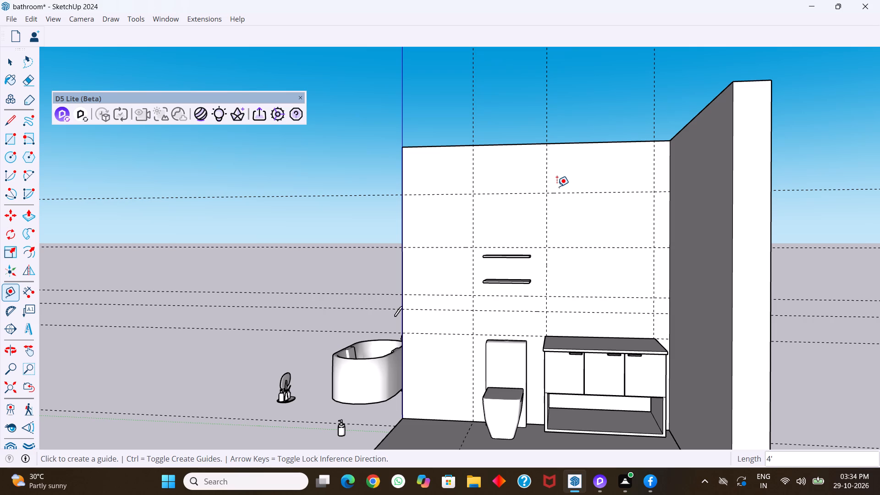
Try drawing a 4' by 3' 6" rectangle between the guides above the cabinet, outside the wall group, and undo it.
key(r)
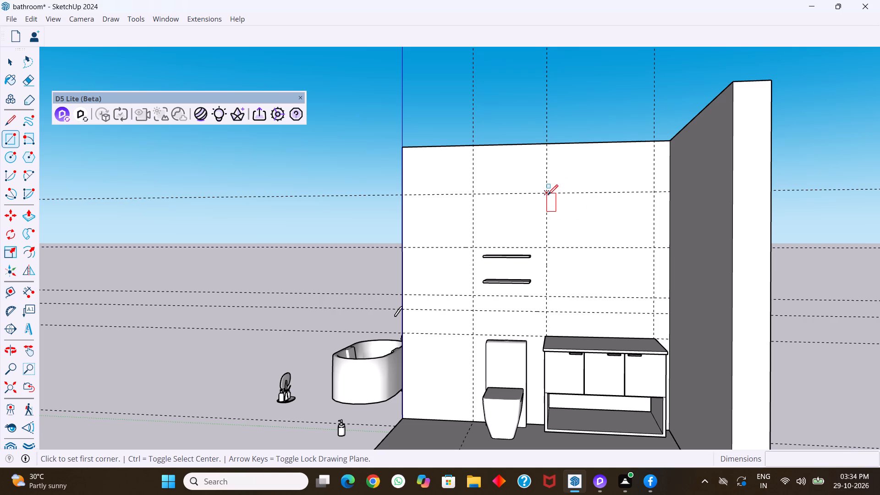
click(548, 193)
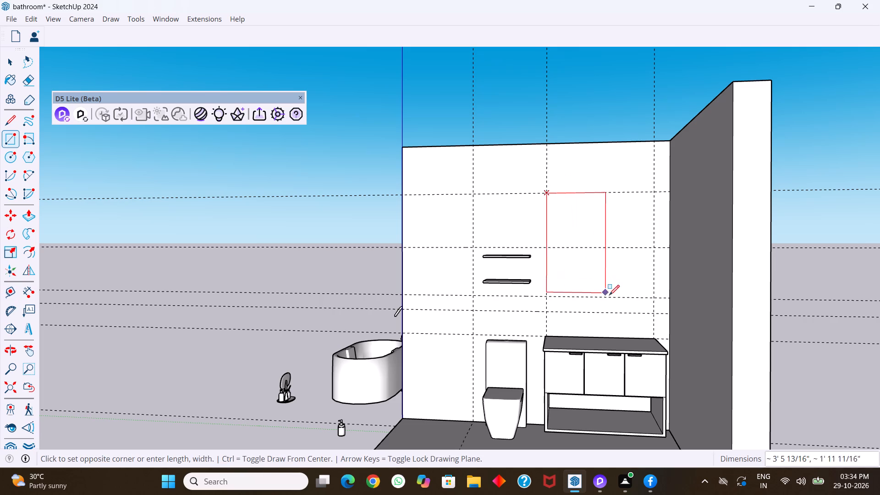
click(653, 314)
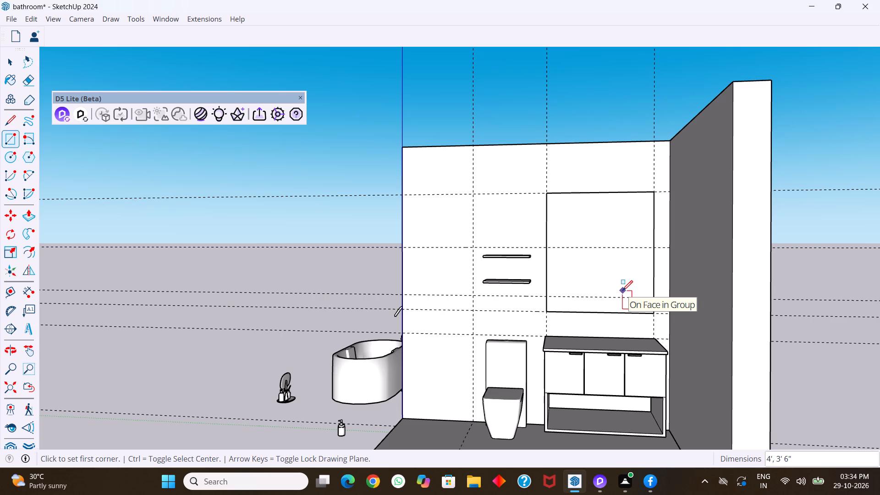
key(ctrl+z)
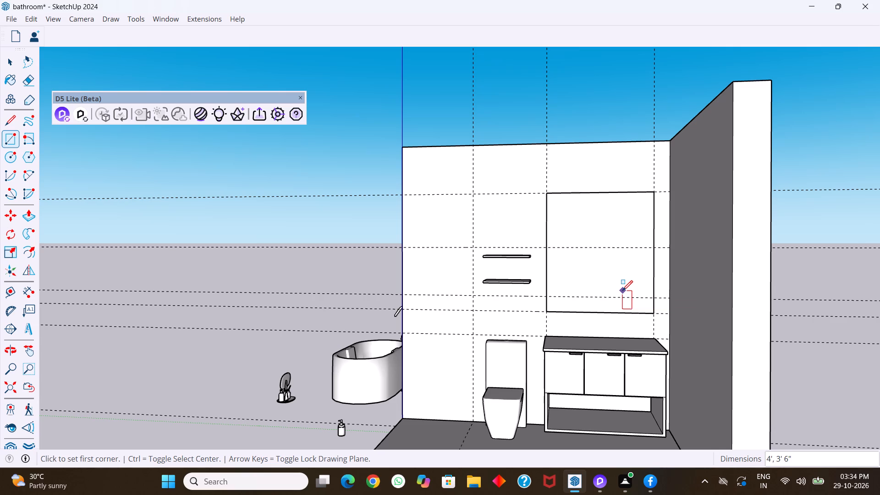
Open the wall group for editing and select its face behind the toilet and cabinet.
key(space)
double_click(617, 281)
click(610, 276)
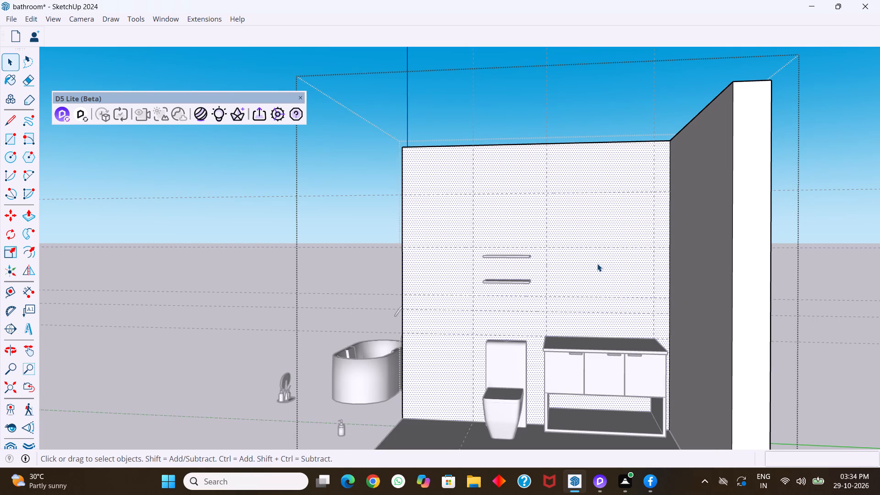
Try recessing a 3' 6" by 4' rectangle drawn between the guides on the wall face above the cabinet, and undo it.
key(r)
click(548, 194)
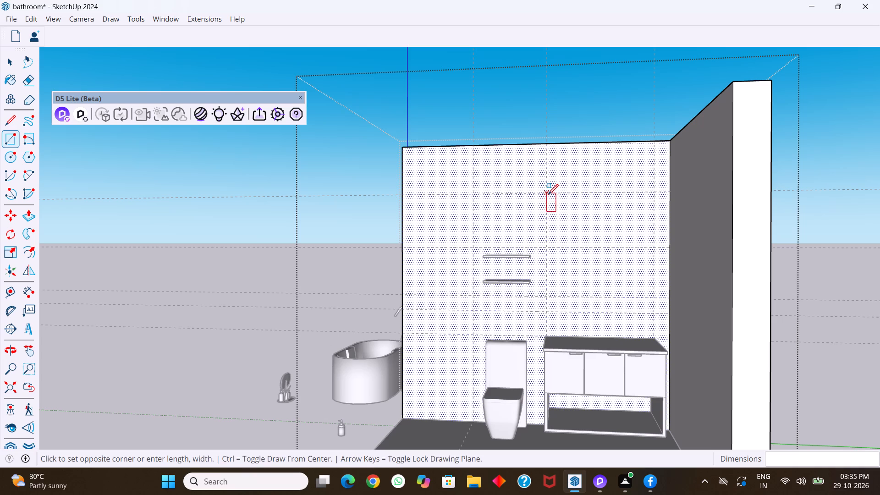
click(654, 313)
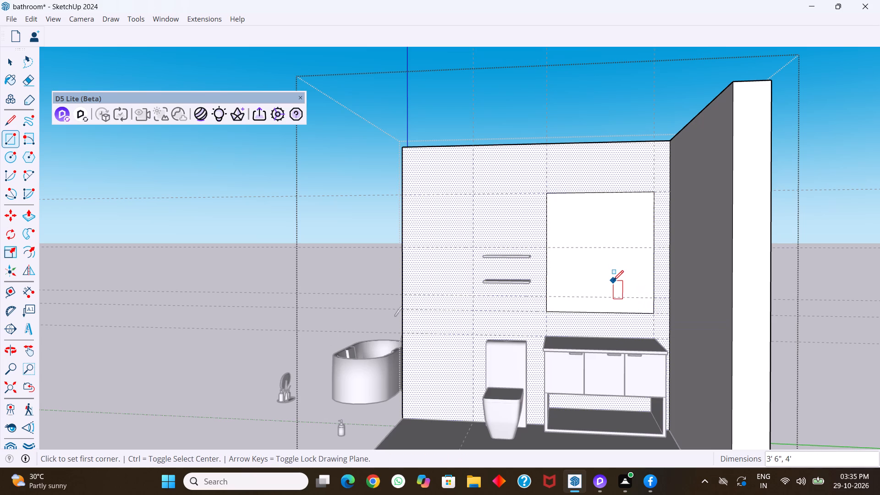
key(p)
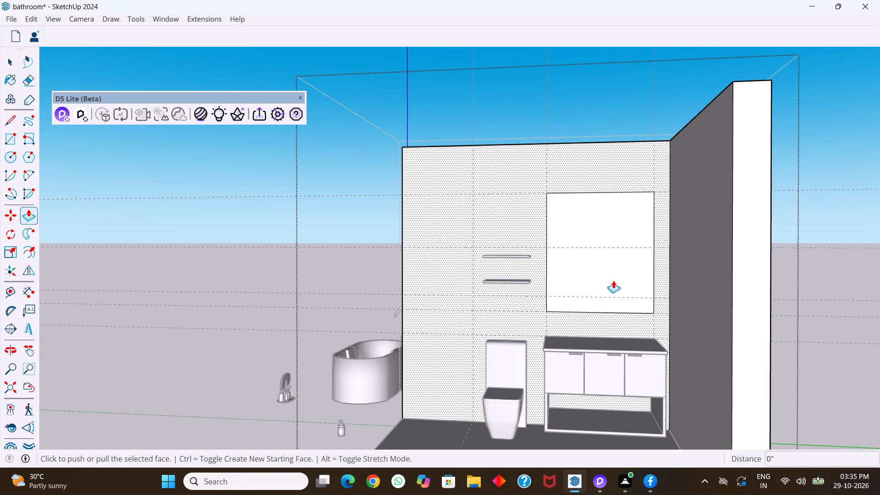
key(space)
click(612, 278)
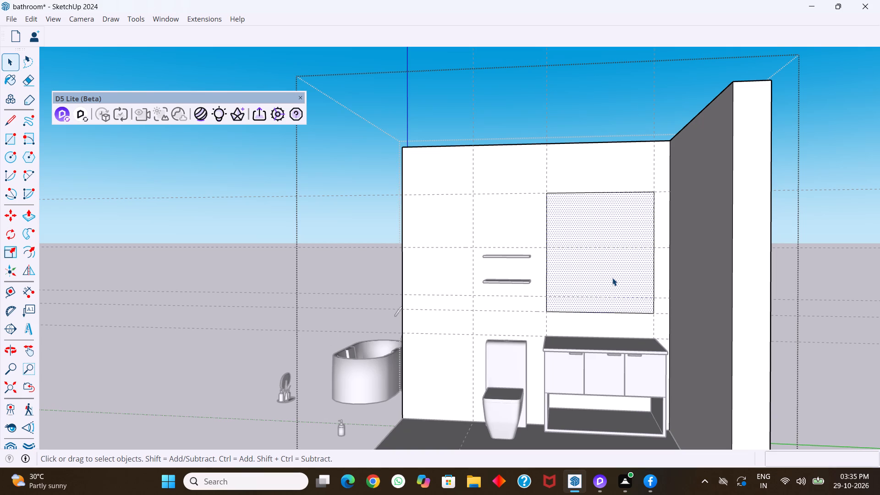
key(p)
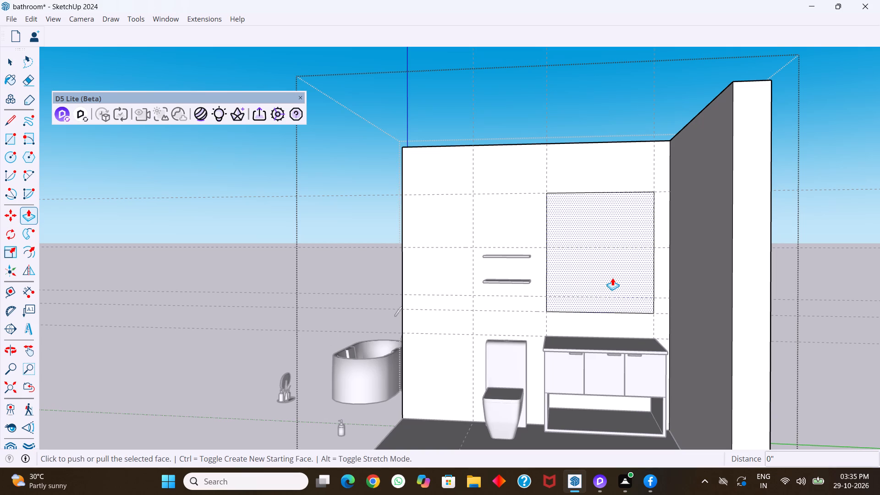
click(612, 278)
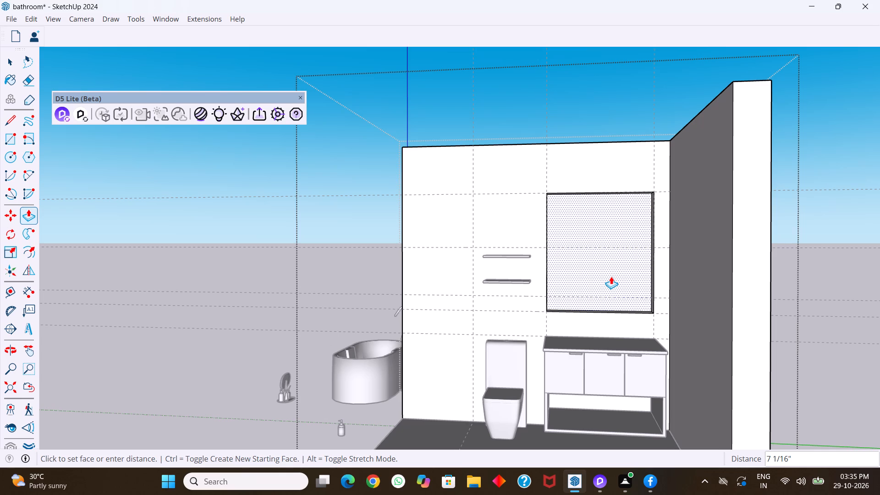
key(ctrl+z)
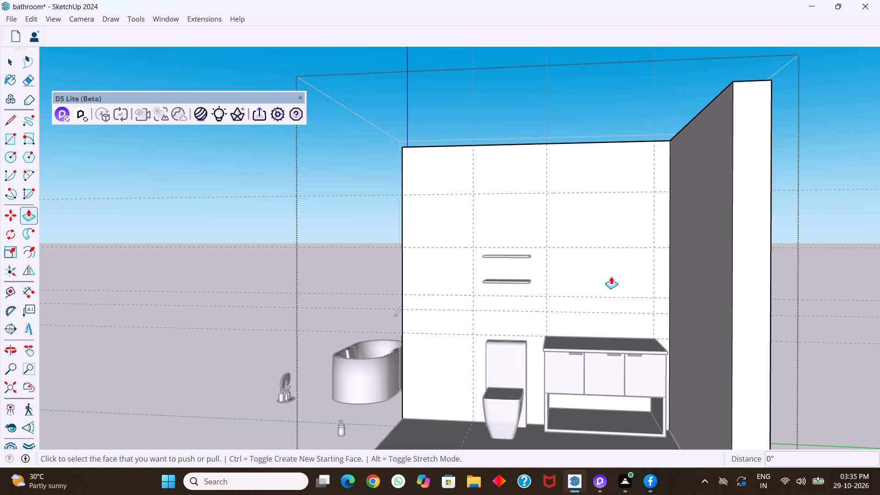
Draw a 3' 6" by 5' 8" rectangle from the wall's top edge to the guide 10" above the cabinet-top guide, and recess it 5".
key(r)
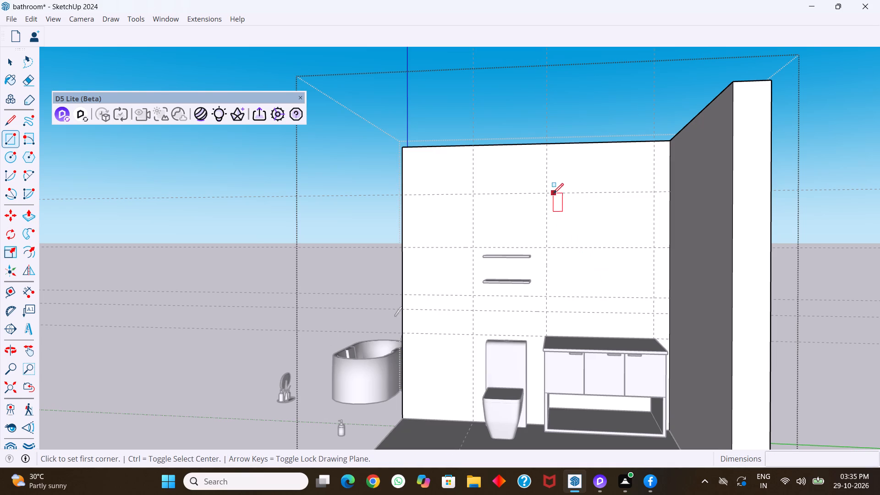
click(548, 146)
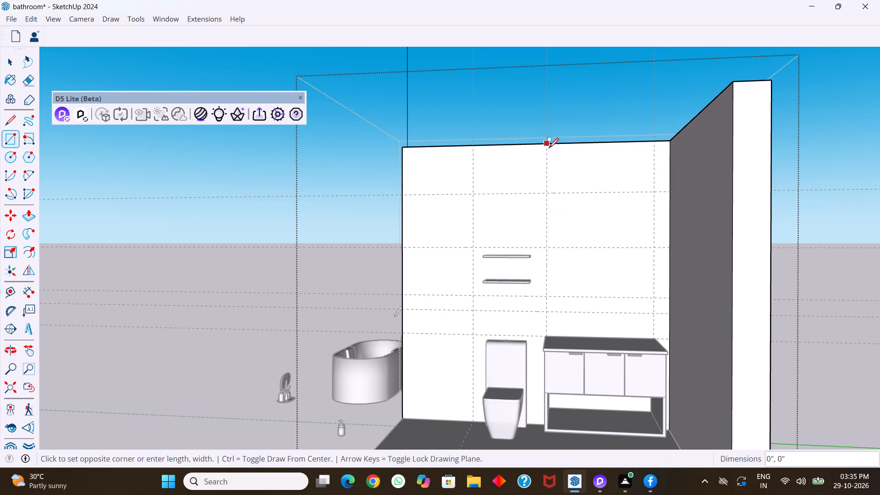
click(653, 314)
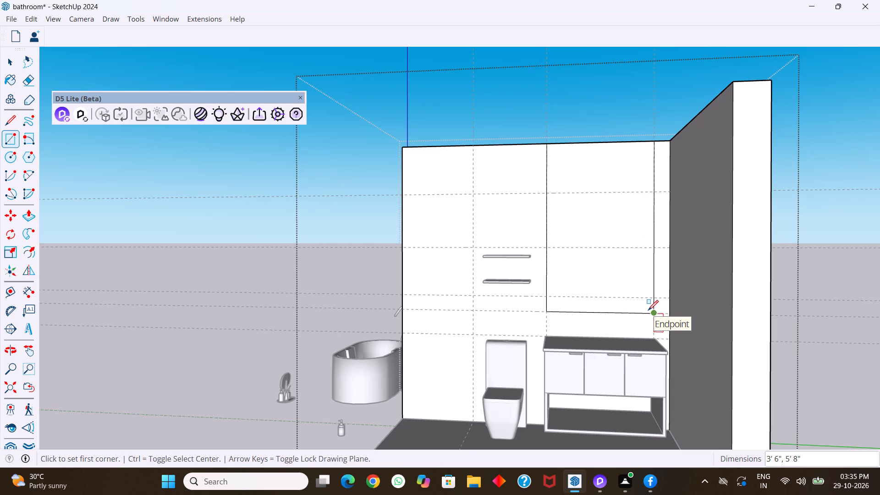
key(p)
click(607, 282)
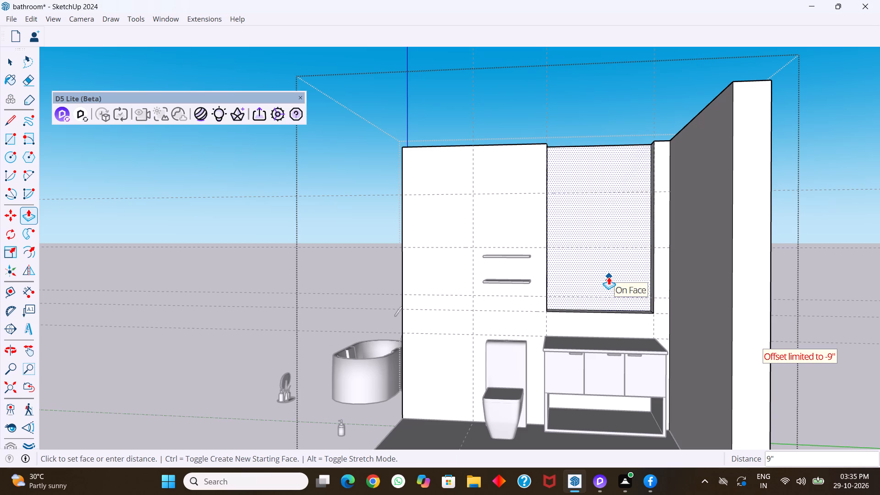
key(5)
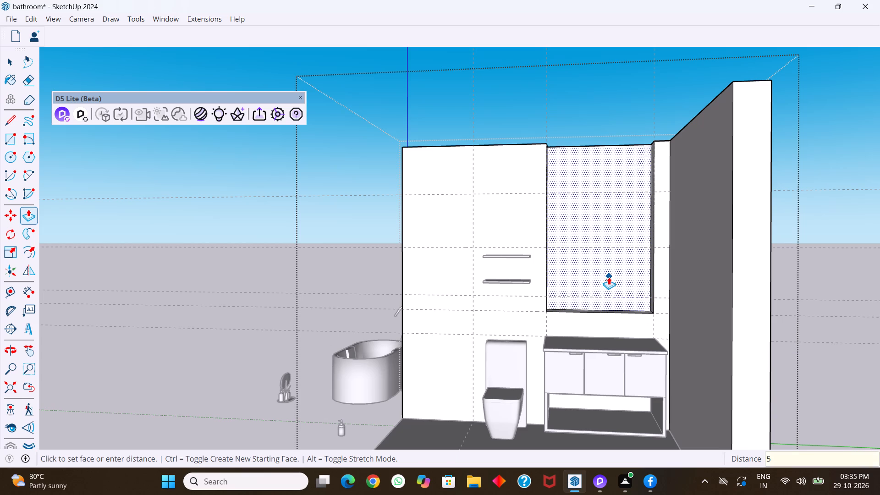
key(Return)
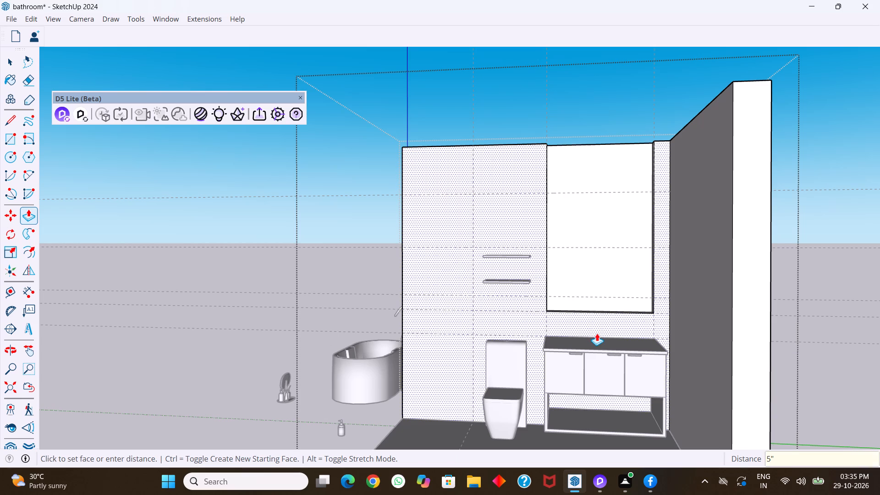
Extend the recess down 10" to the cabinet's countertop by pushing its bottom face.
key(space)
click(598, 321)
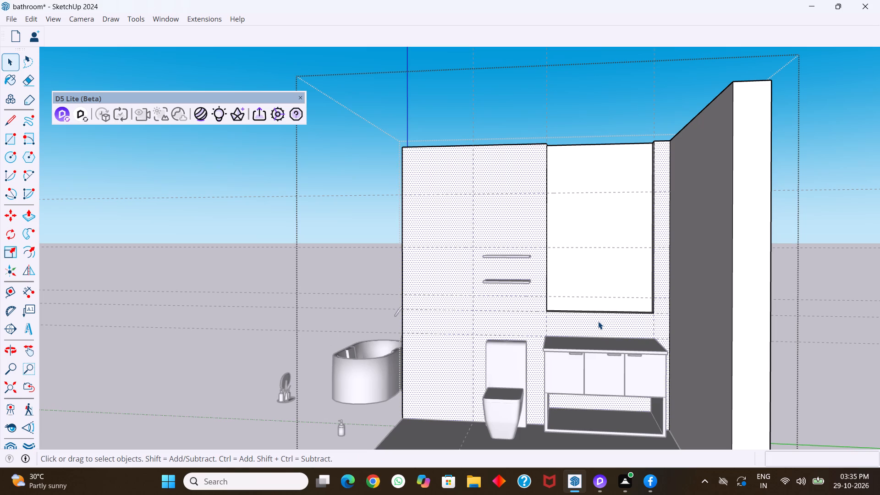
key(r)
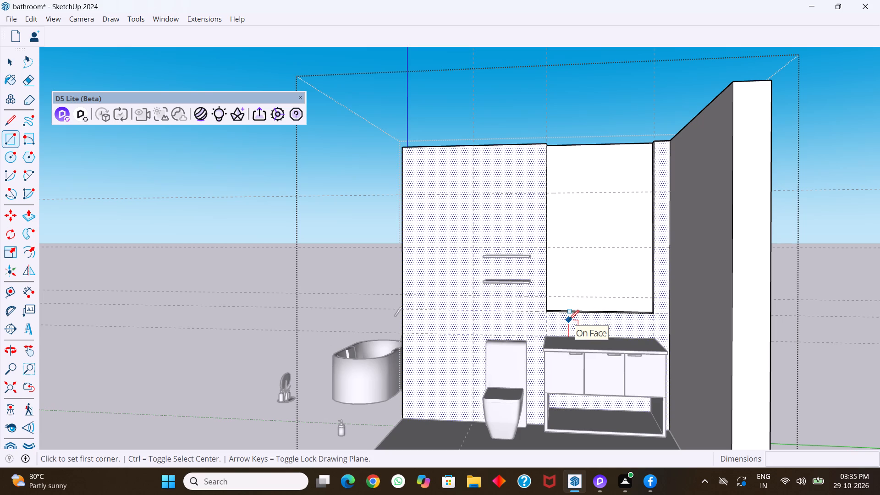
middle_drag(569, 320, 555, 385)
middle_drag(574, 317, 564, 320)
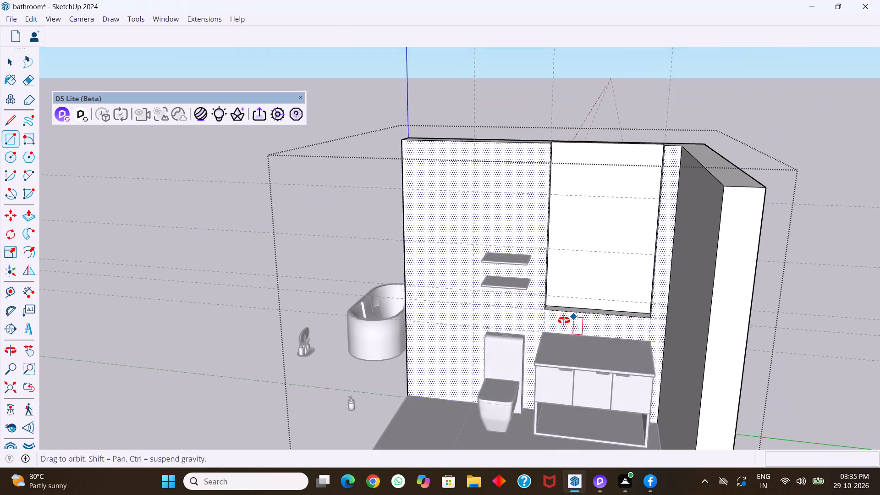
middle_drag(564, 320, 556, 370)
scroll(584, 305, up, 7)
key(space)
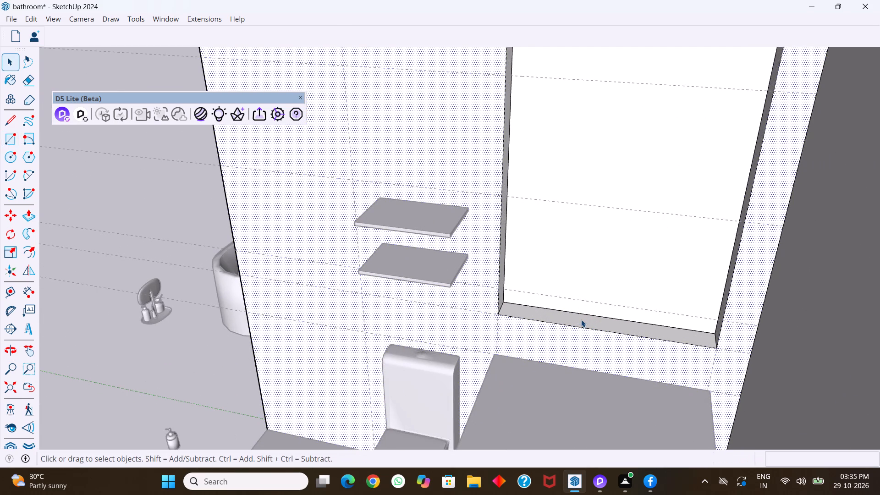
click(581, 319)
key(p)
click(581, 319)
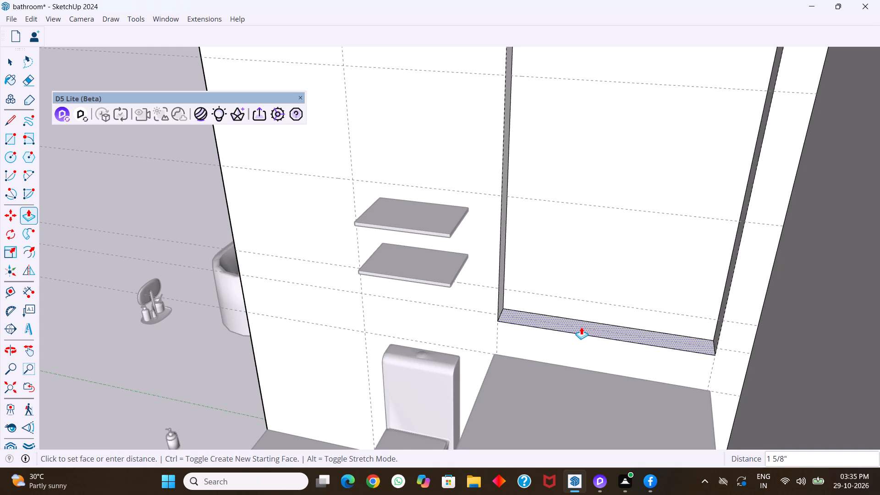
click(583, 373)
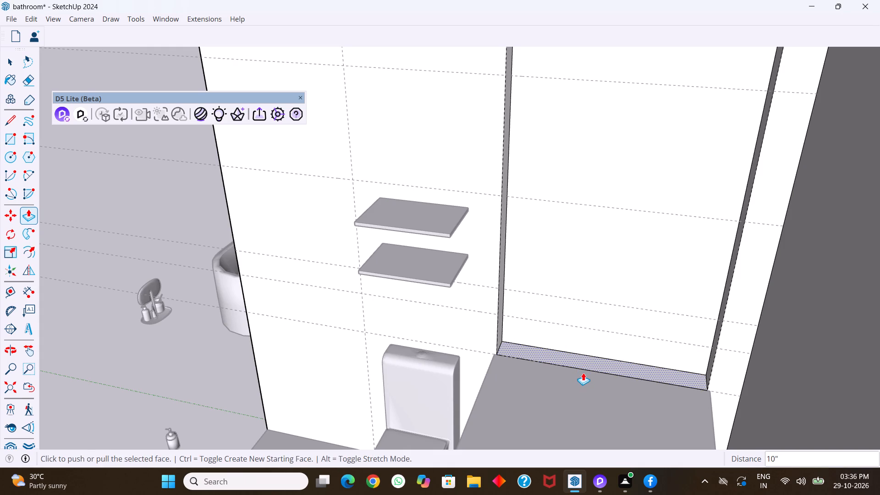
Finish editing the wall group and close it.
middle_drag(579, 353, 567, 268)
middle_drag(585, 319, 584, 306)
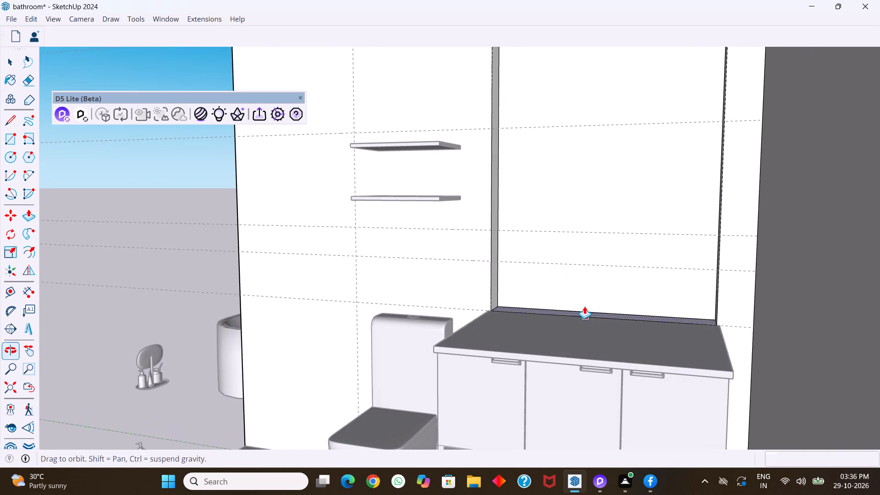
key(space)
scroll(586, 306, down, 2)
click(254, 318)
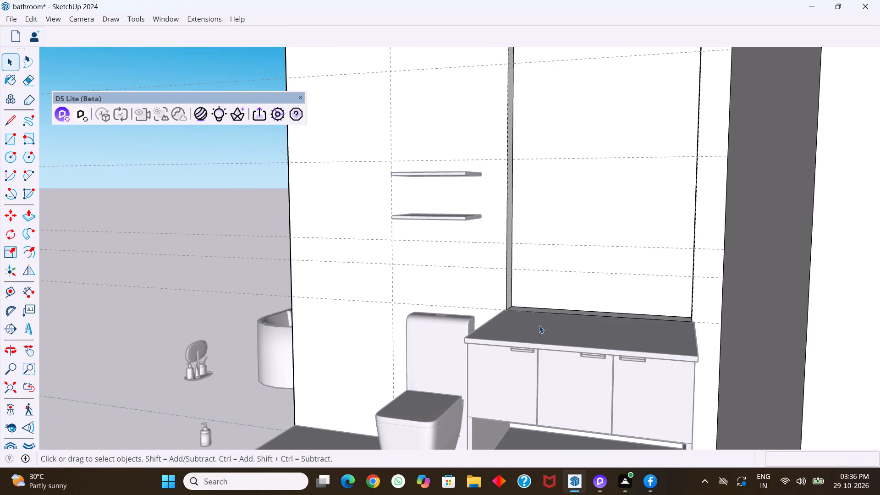
scroll(335, 347, down, 1)
click(252, 388)
click(254, 388)
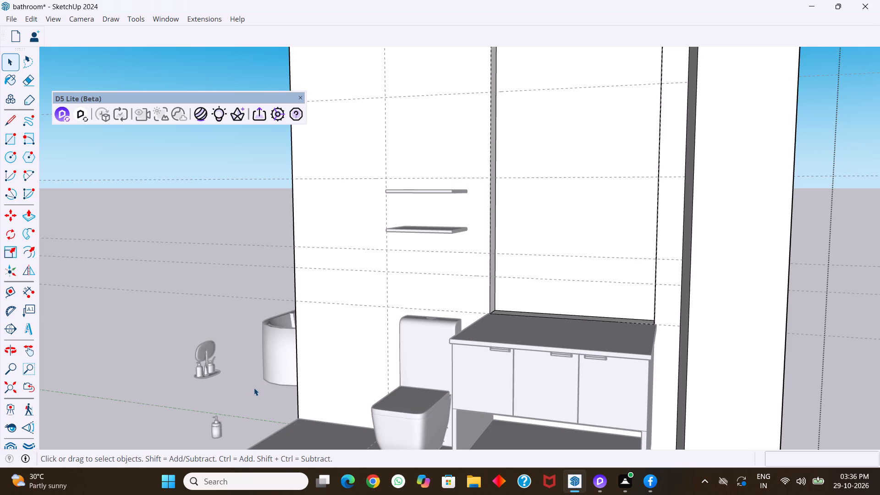
click(254, 388)
Open the wall group for editing and place a guide 10" above the bottom back edge of the recess.
middle_drag(494, 265, 546, 253)
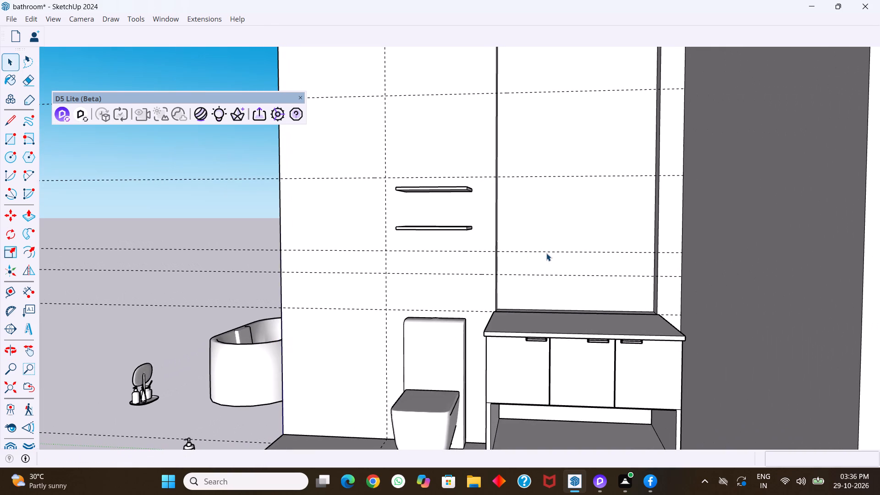
scroll(546, 253, down, 2)
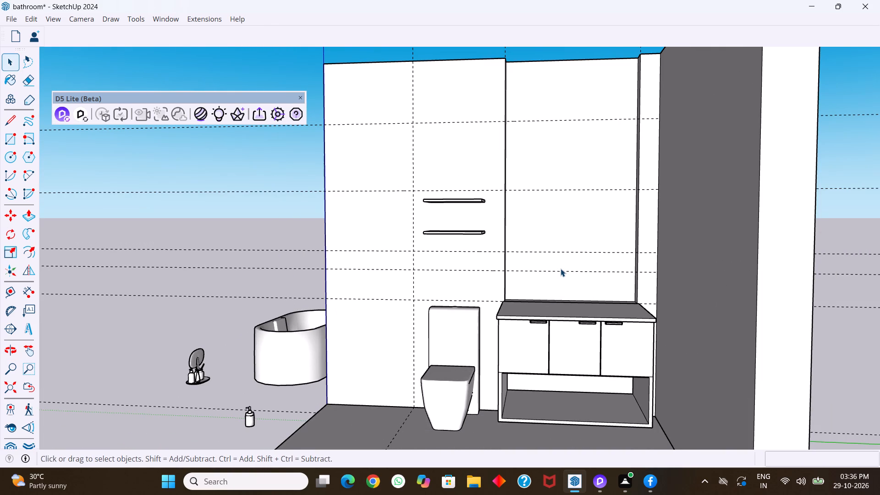
click(547, 290)
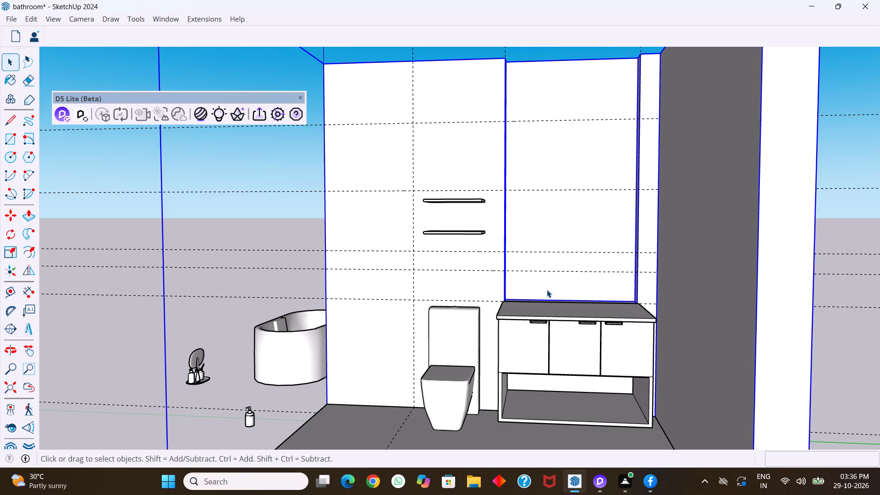
middle_drag(574, 294, 561, 347)
scroll(564, 298, up, 6)
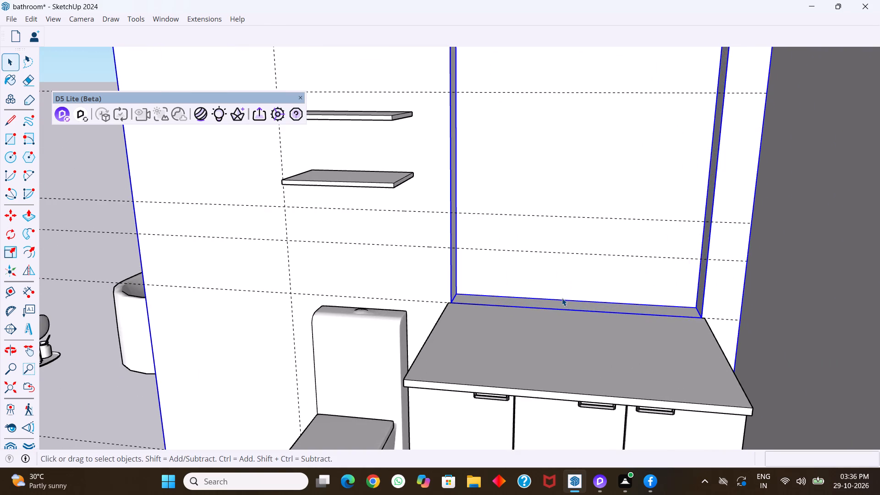
scroll(559, 297, down, 5)
scroll(554, 298, up, 9)
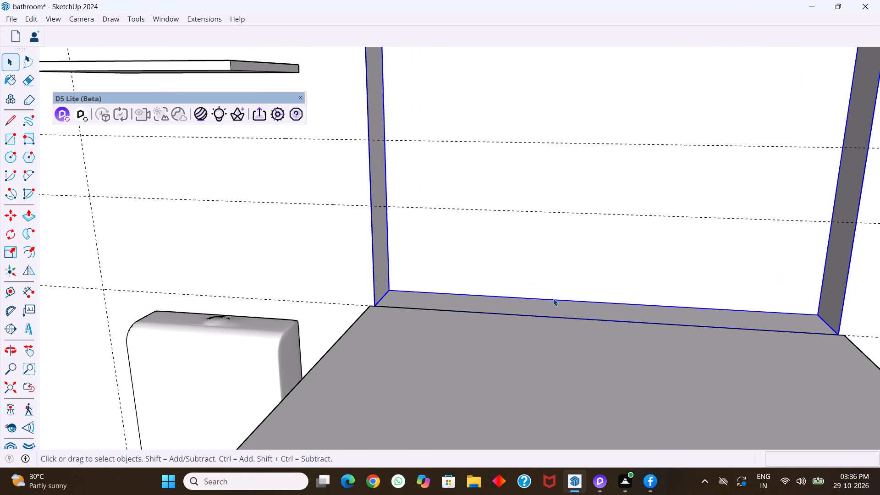
scroll(553, 298, up, 1)
click(552, 291)
double_click(554, 297)
click(555, 288)
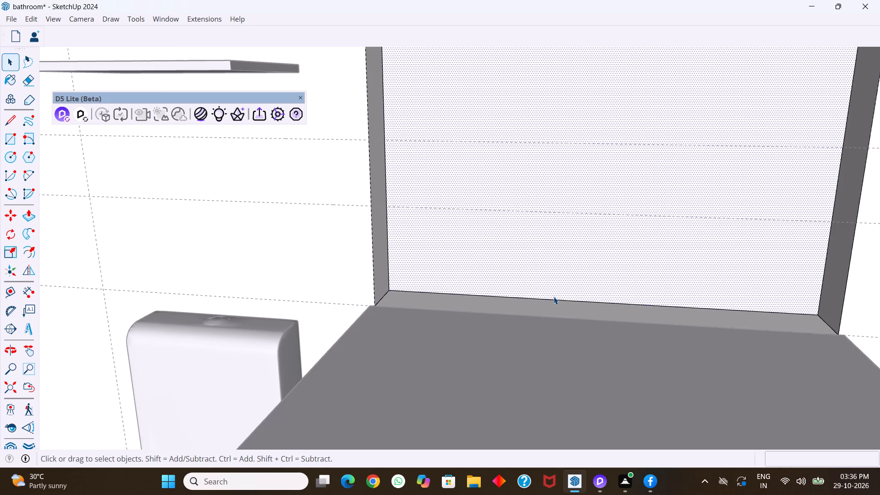
click(553, 301)
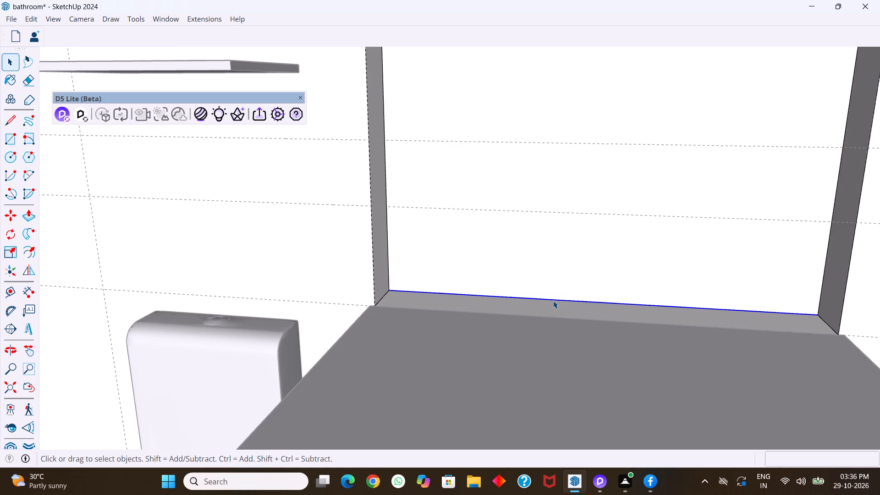
key(t)
click(553, 301)
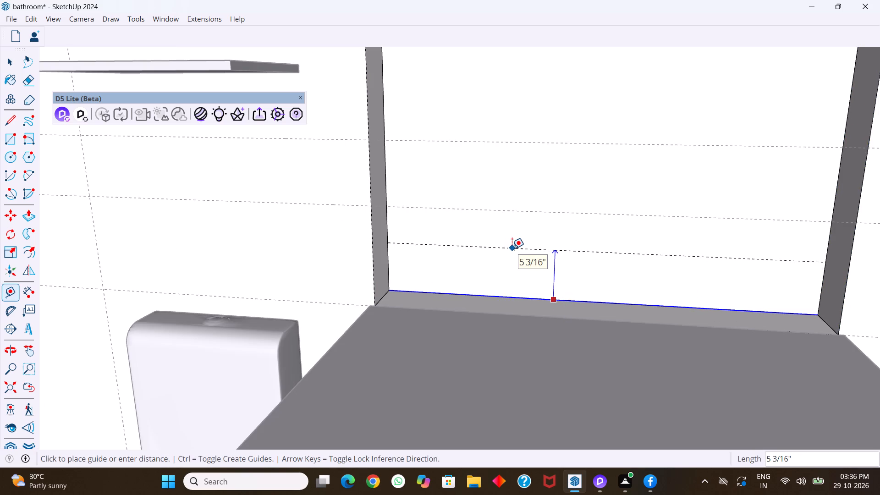
text(10)
key(Return)
Draw a 10" by 3' 6" rectangle on the recess's back face, from the new guide down to its opposite bottom corner.
middle_drag(488, 253, 496, 225)
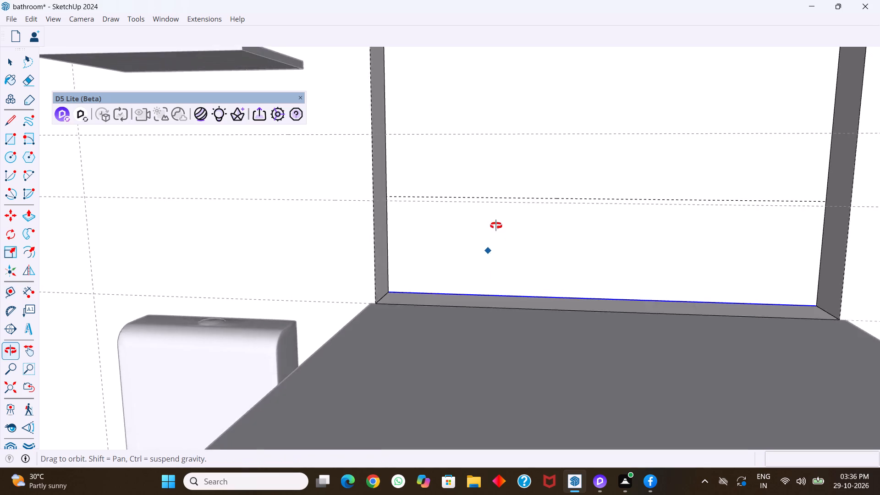
middle_drag(496, 225, 452, 247)
key(r)
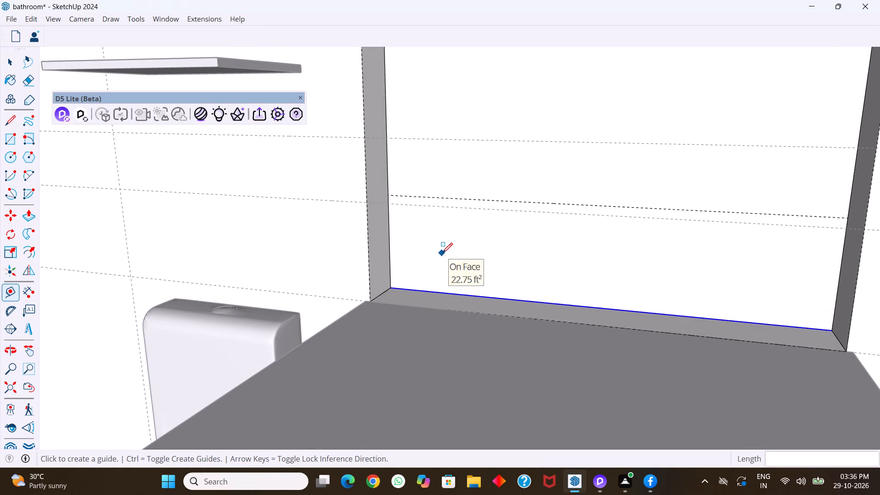
middle_drag(442, 253, 471, 246)
scroll(417, 207, up, 2)
click(376, 198)
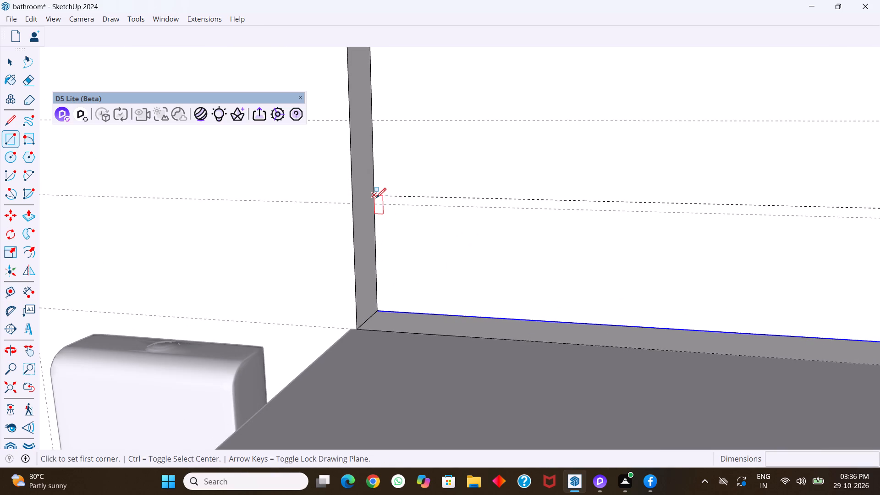
scroll(431, 279, down, 5)
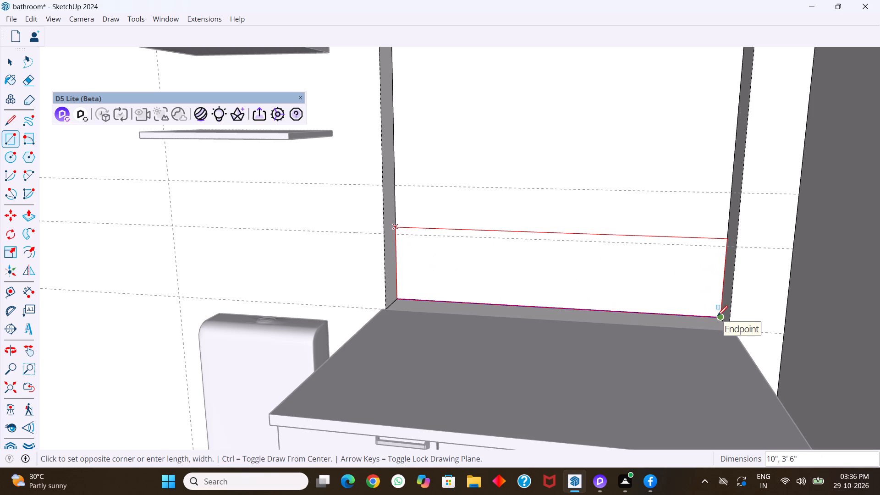
click(717, 316)
Pull the 10" high rectangle out 4" from the recess's back face to form a ledge above the countertop.
key(p)
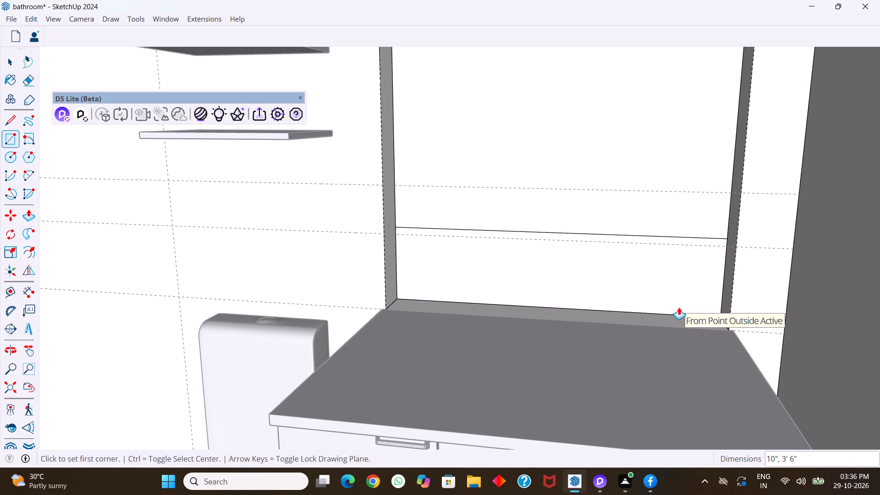
click(664, 288)
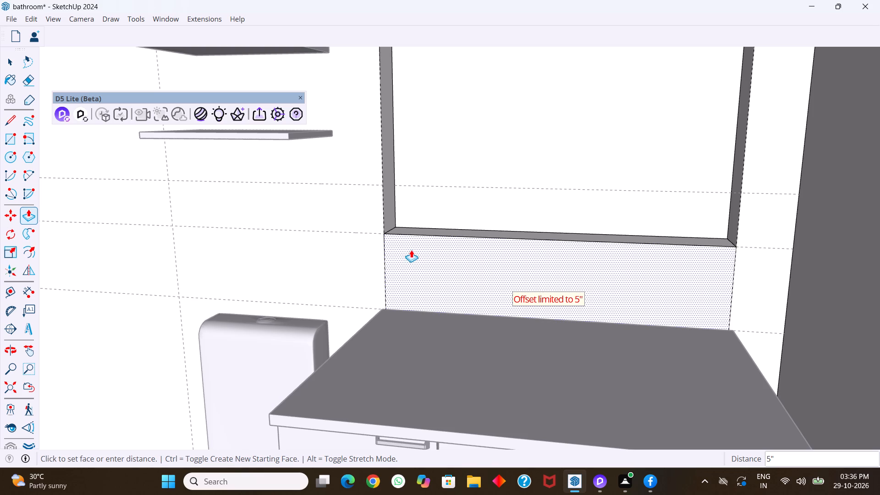
key(4)
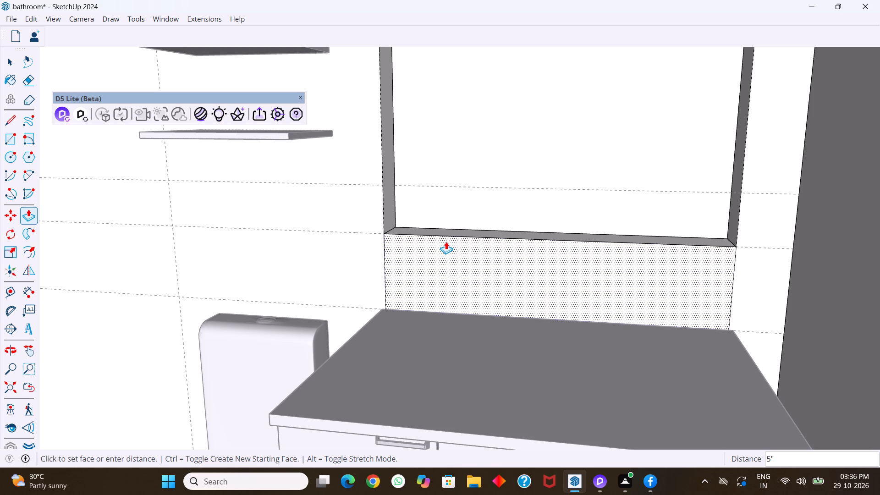
key(Return)
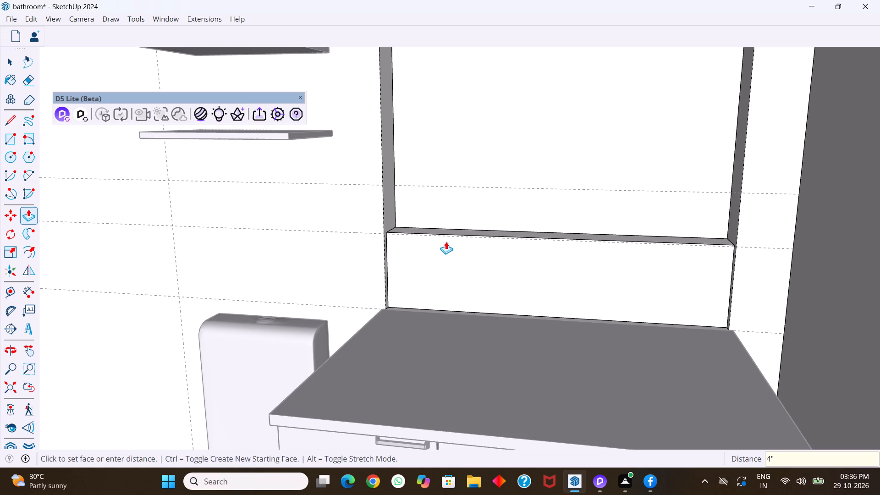
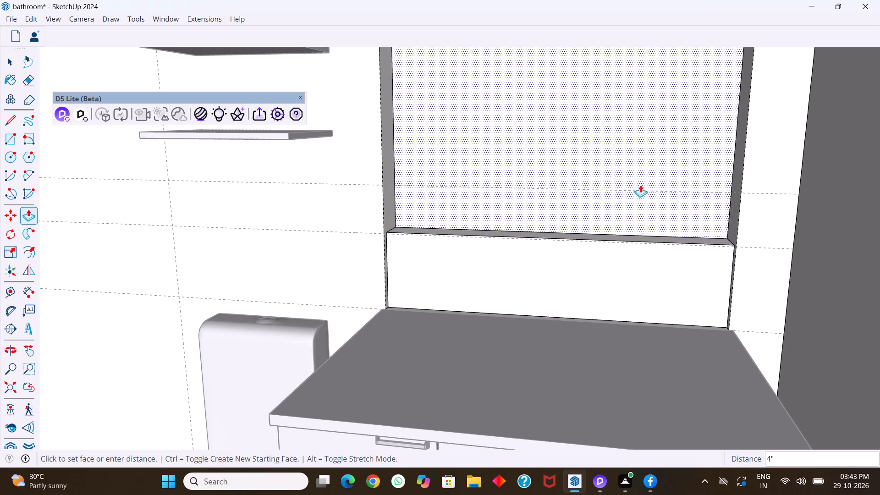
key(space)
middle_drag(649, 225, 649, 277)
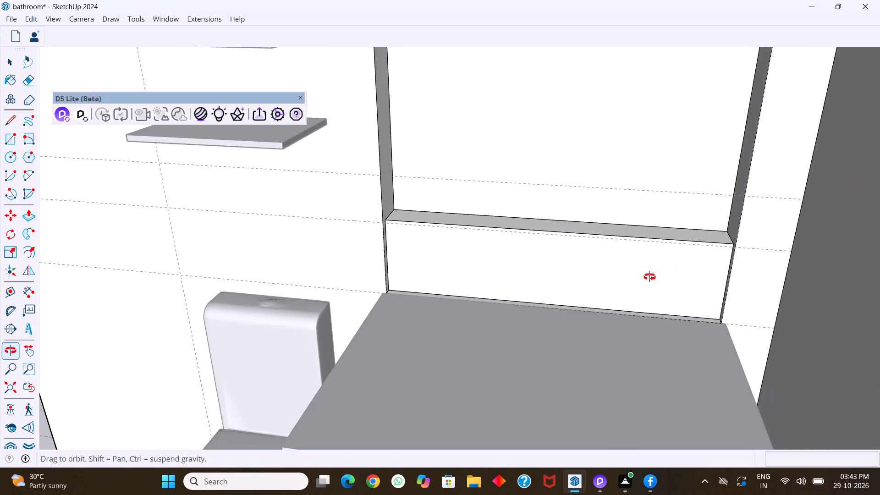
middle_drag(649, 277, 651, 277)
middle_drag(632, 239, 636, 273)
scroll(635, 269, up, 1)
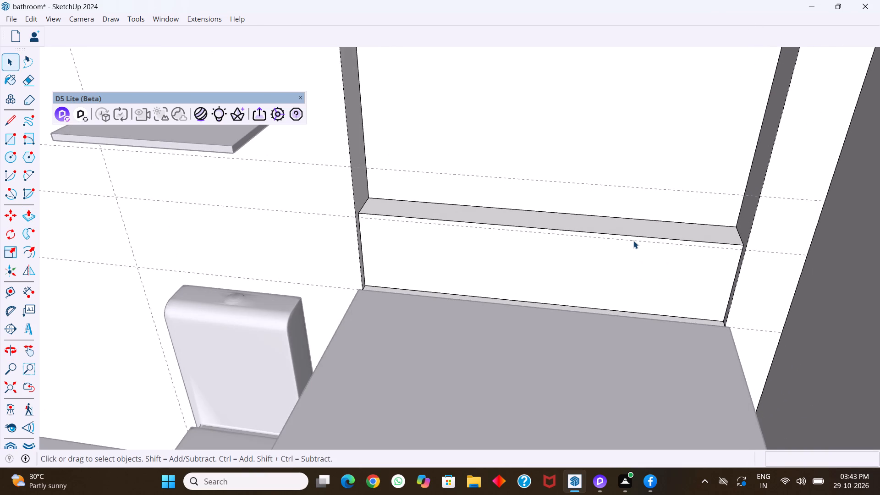
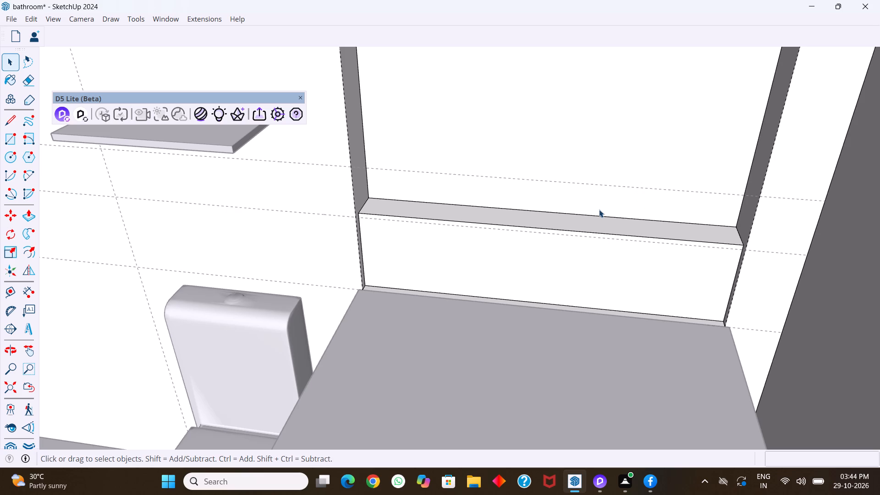
Place a guide 4" above the back edge of the ledge in the wall recess.
key(t)
scroll(601, 219, up, 2)
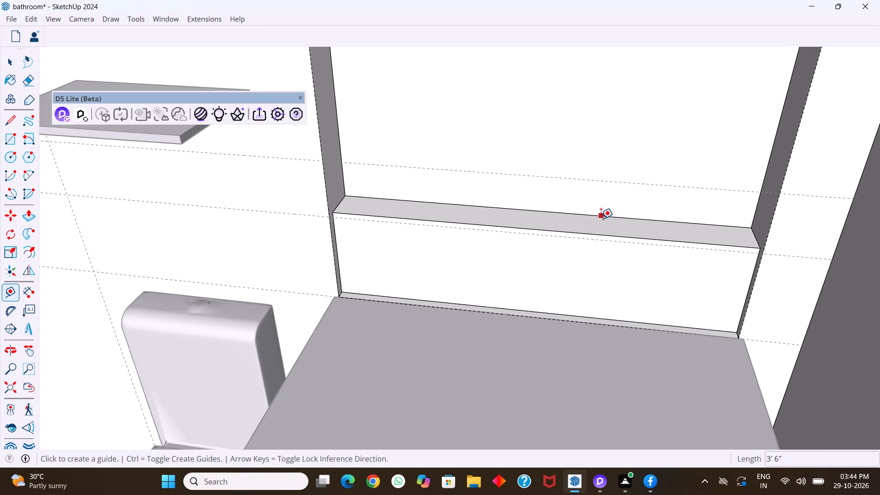
click(602, 216)
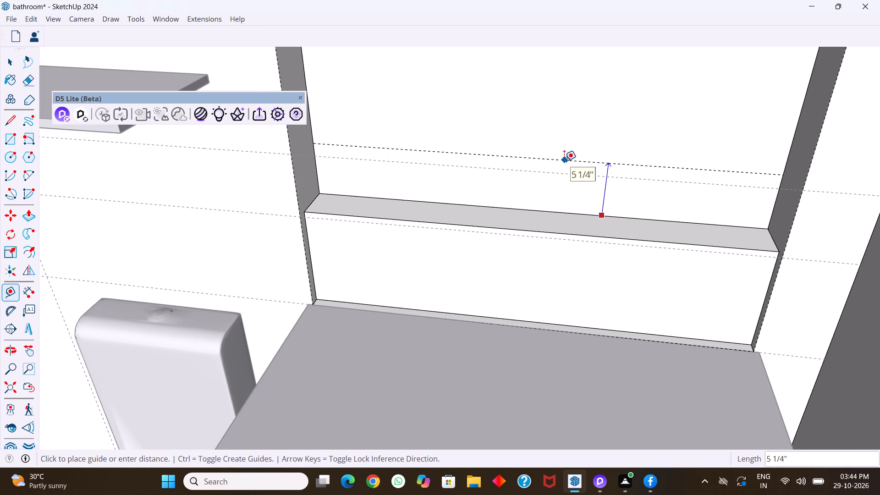
key(4)
key(Return)
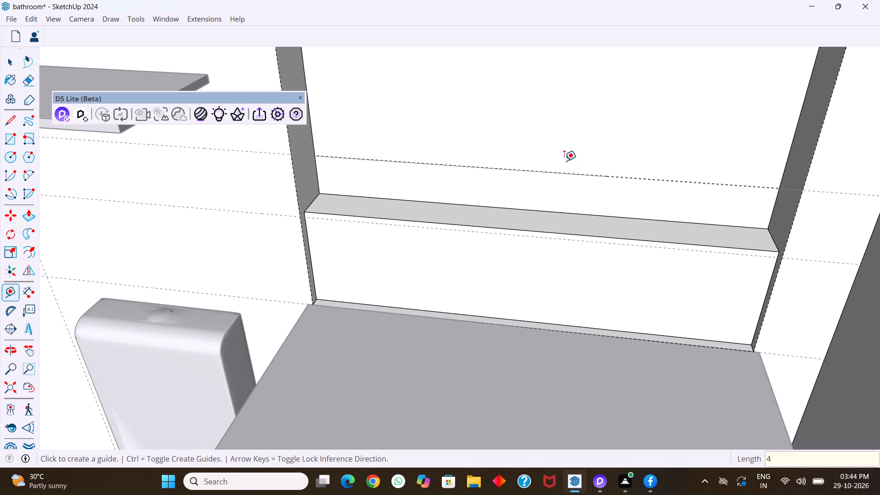
Draw a 4" by 3' 6" rectangle on the recess's back wall, between the new guide and the ledge.
middle_drag(569, 156, 580, 51)
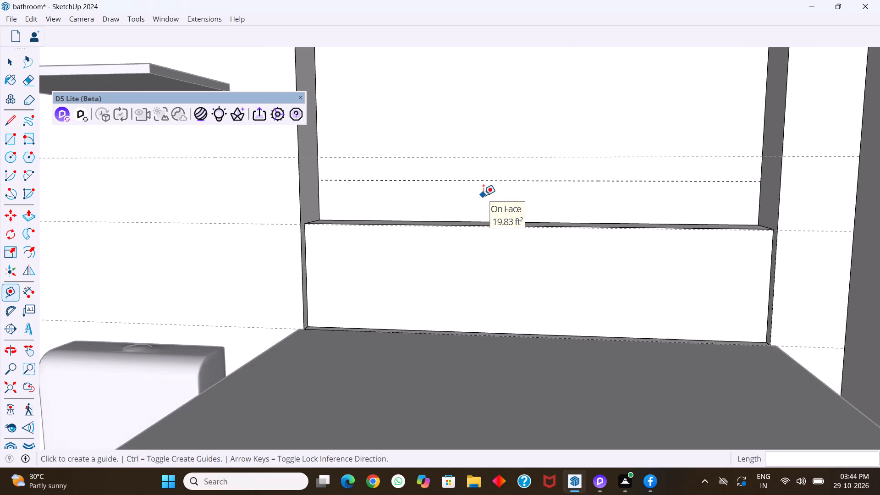
middle_drag(355, 203, 355, 222)
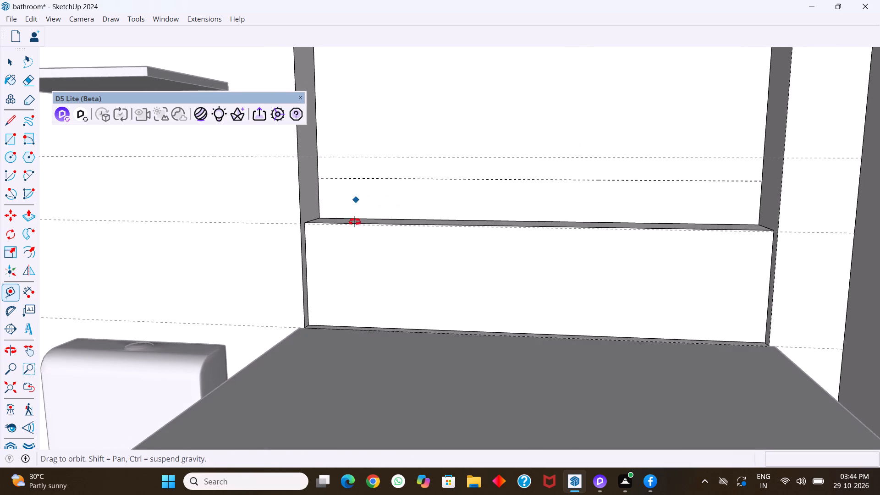
middle_drag(355, 222, 355, 223)
key(r)
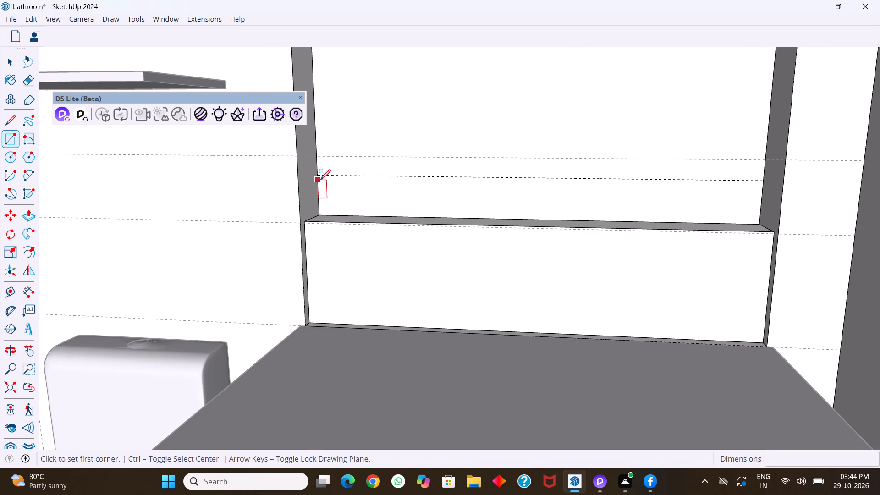
click(319, 177)
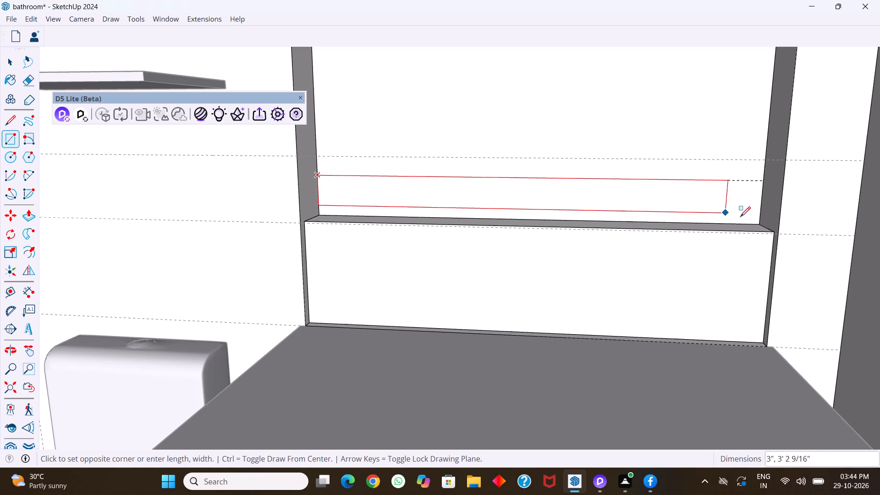
click(759, 226)
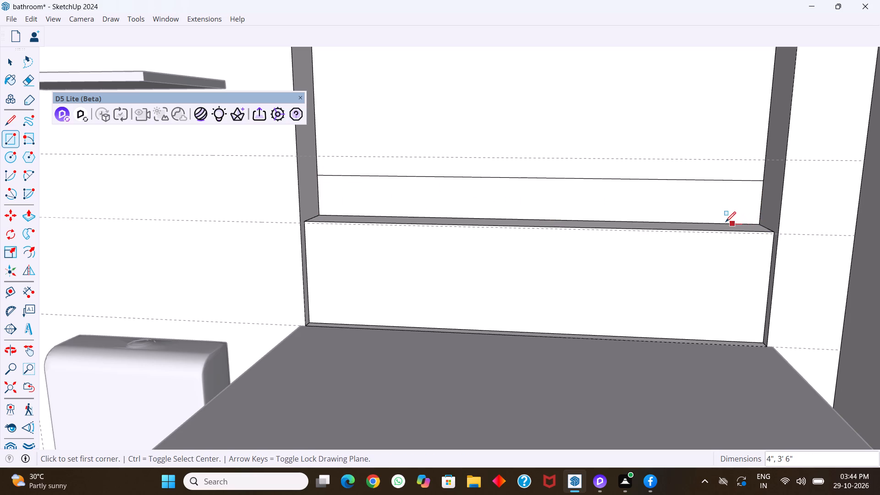
Push/Pull the 4" strip above the ledge outward from the recess's back wall to a thickness of 1".
key(p)
click(715, 208)
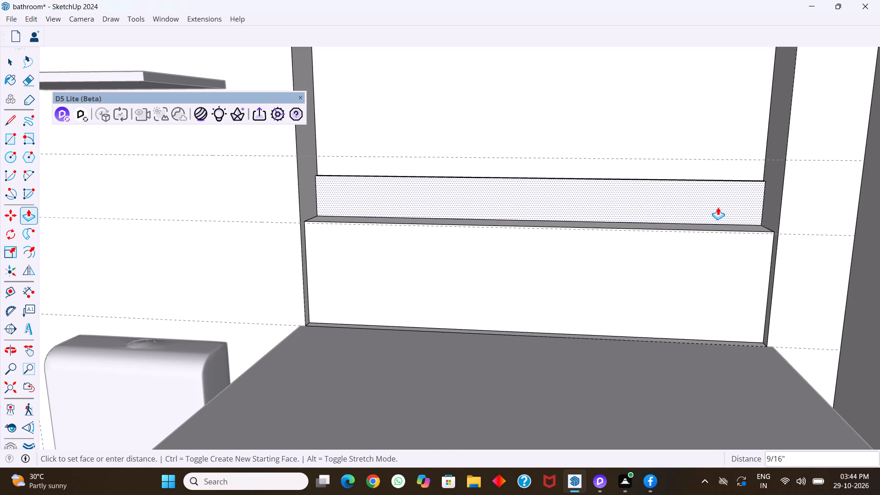
key(2)
key(Return)
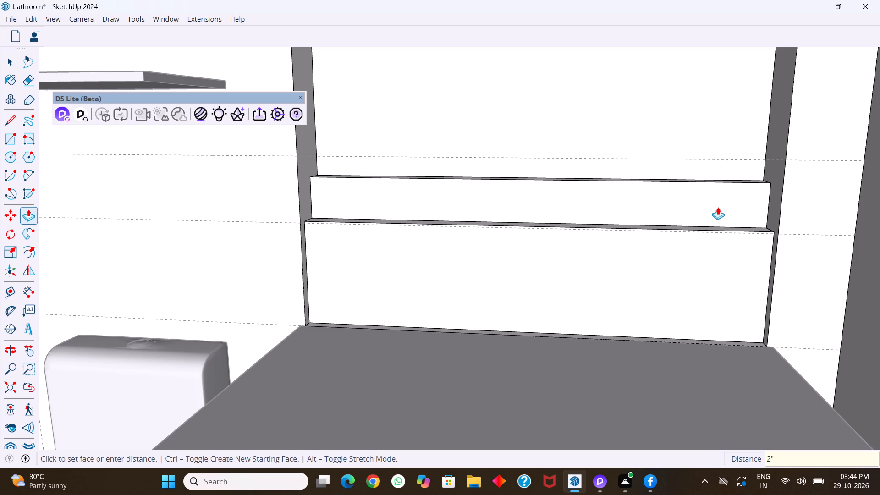
middle_drag(710, 181, 703, 239)
scroll(703, 239, up, 1)
middle_drag(699, 192, 700, 198)
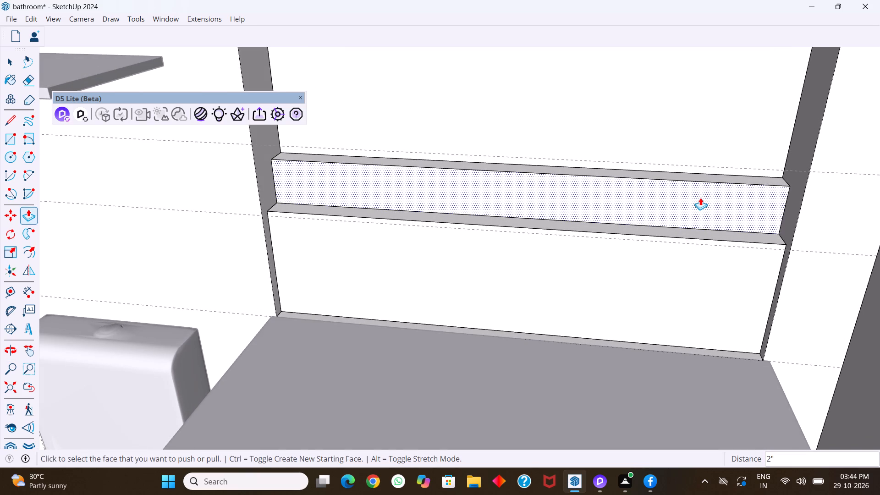
key(1)
key(Return)
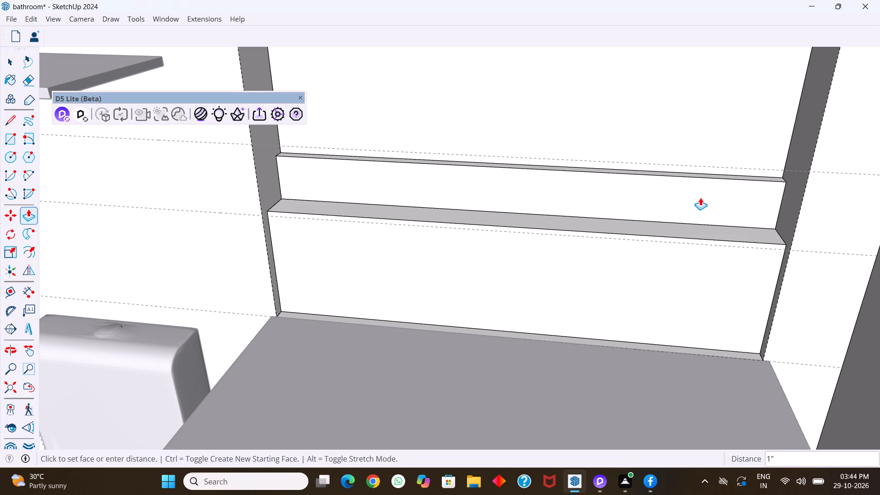
scroll(700, 198, down, 9)
middle_drag(663, 188, 665, 169)
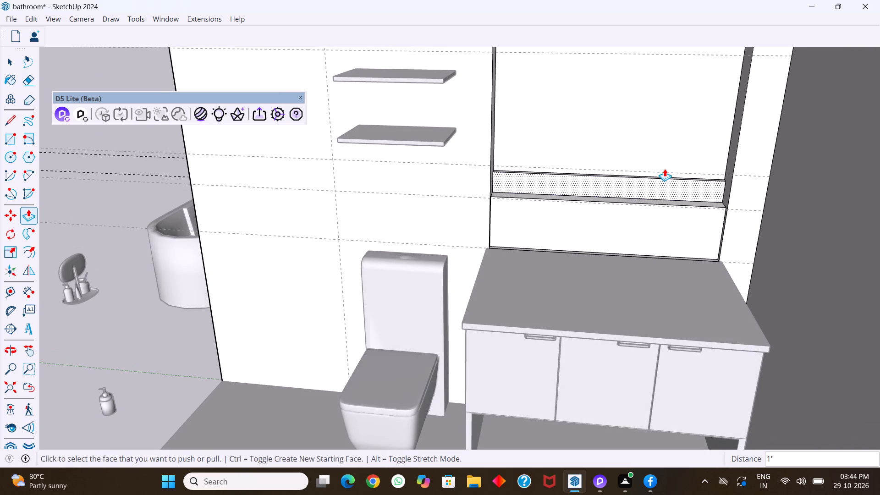
key(space)
Place a guide across the recess's back wall 1'6" below its top edge.
scroll(649, 153, down, 8)
scroll(613, 135, down, 3)
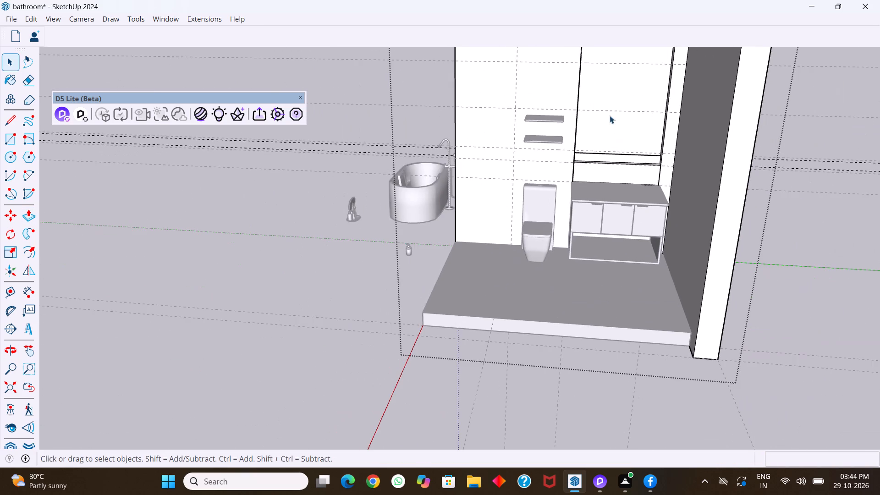
middle_click(609, 100)
shift+middle_drag(618, 86, 578, 178)
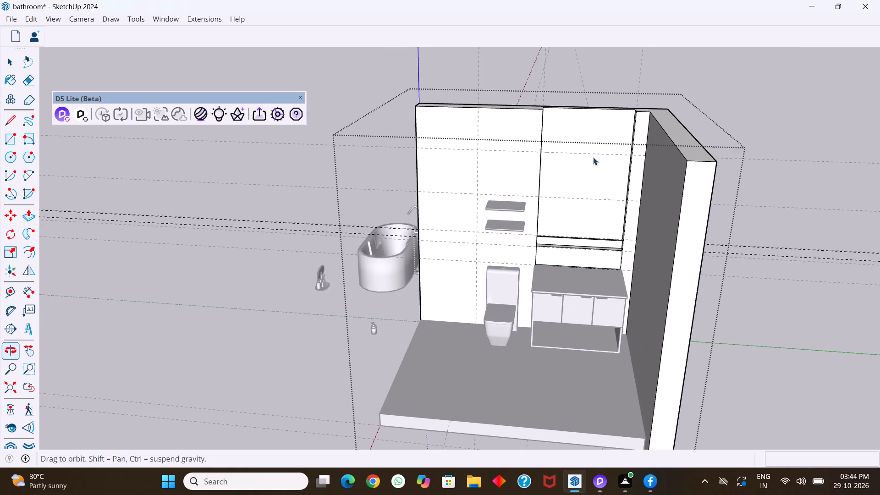
middle_drag(596, 143, 599, 89)
scroll(577, 134, up, 5)
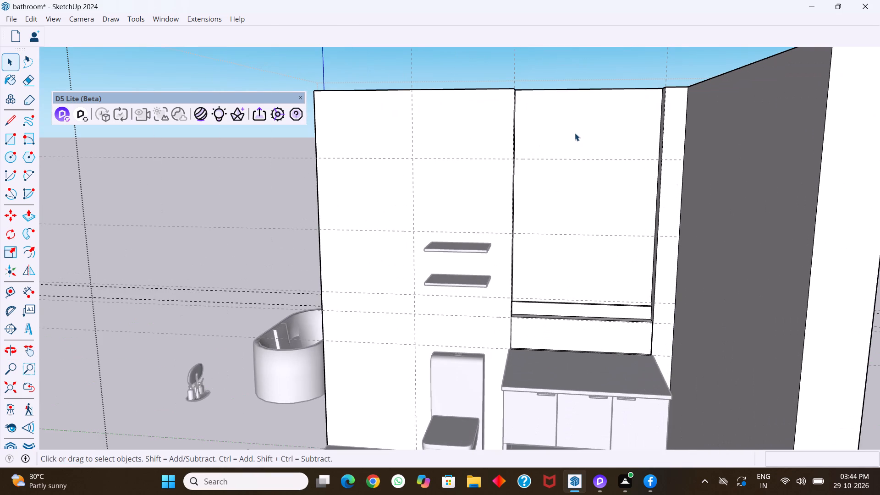
key(t)
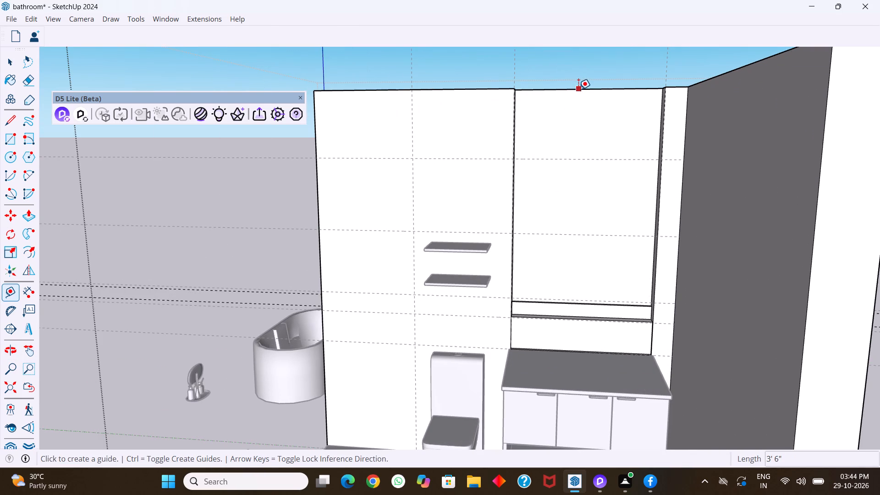
click(578, 89)
text(1')
key(Return)
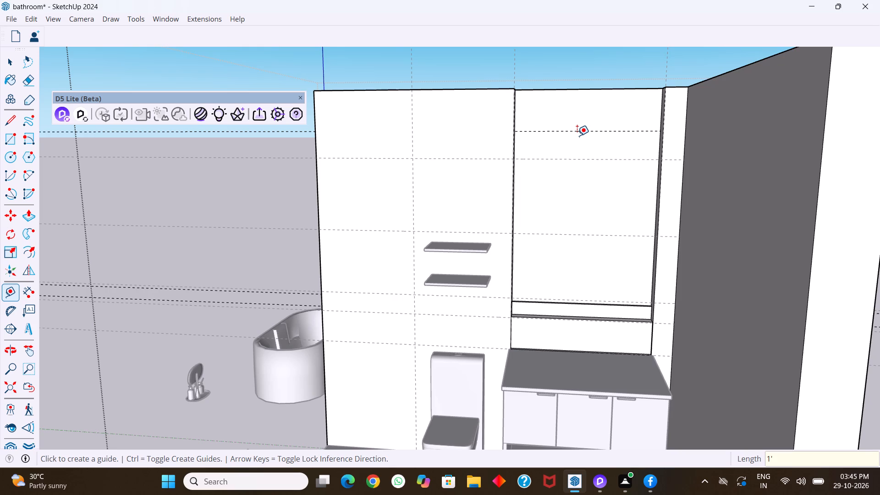
text(1'6)
key(Return)
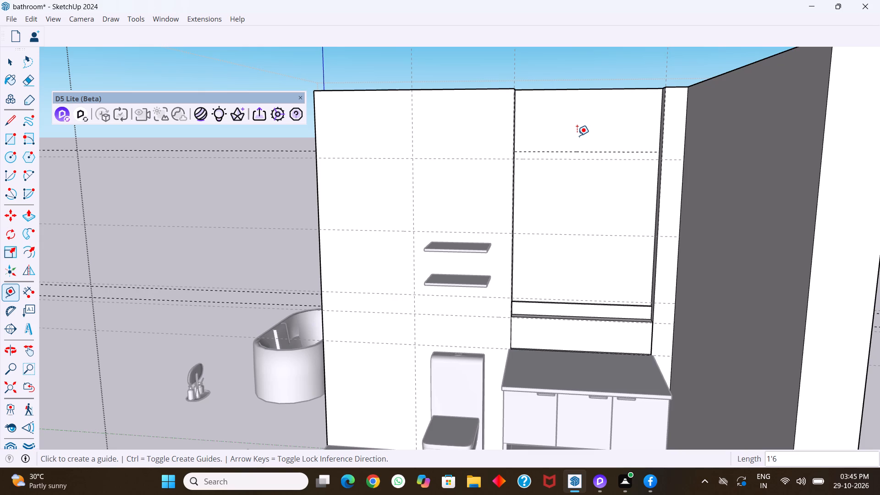
Draw a 3' 10" by 3' 6" rectangle on the recess's back wall, from the 1'6" guide down to the raised strip.
middle_drag(546, 170, 534, 144)
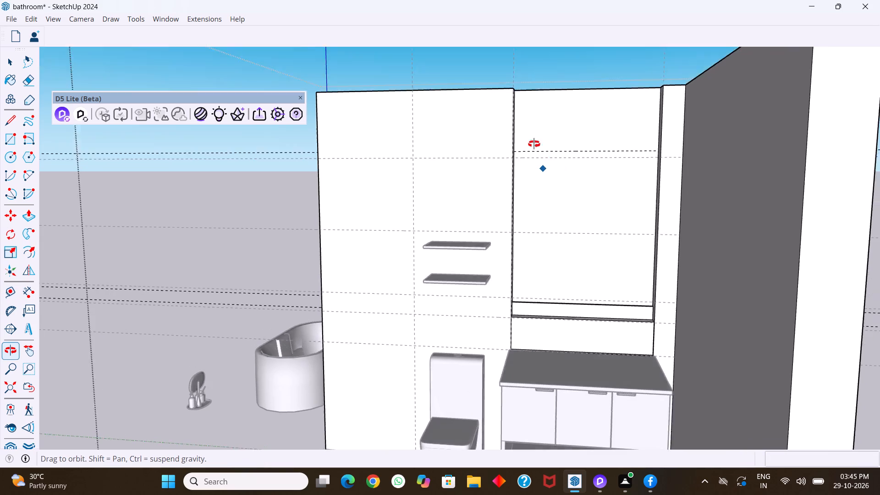
middle_drag(534, 144, 520, 110)
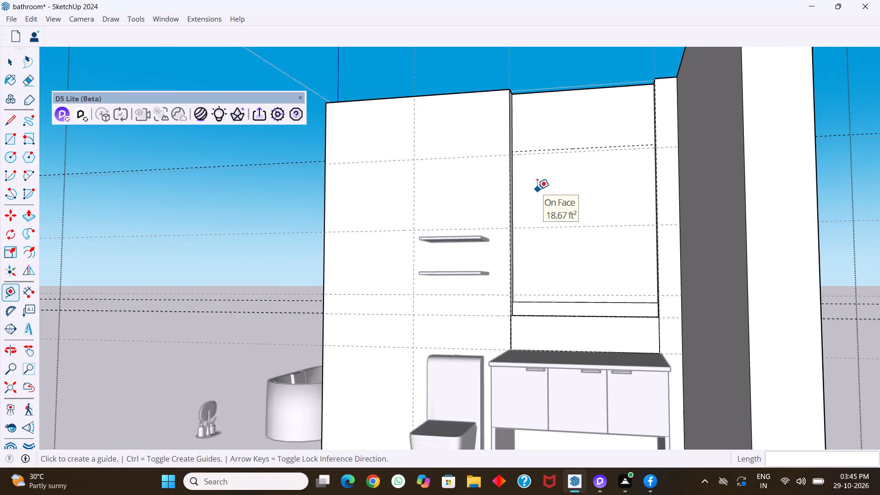
key(r)
scroll(523, 163, up, 12)
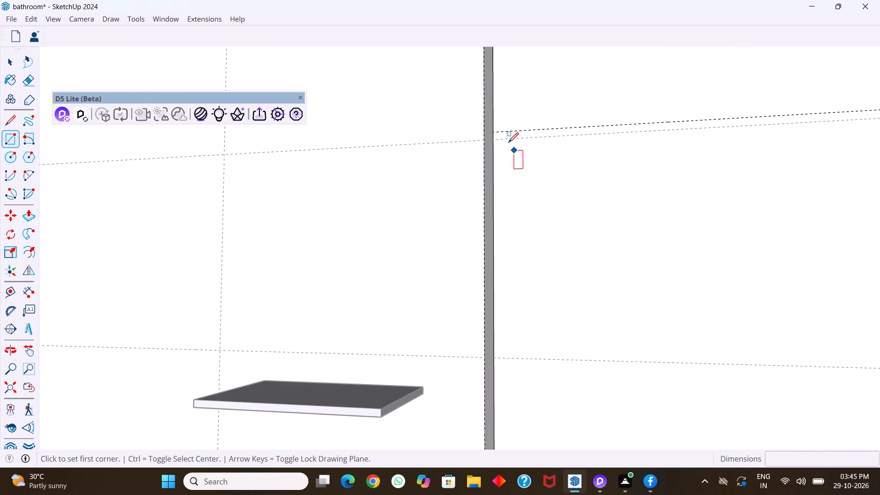
click(494, 132)
scroll(565, 206, down, 6)
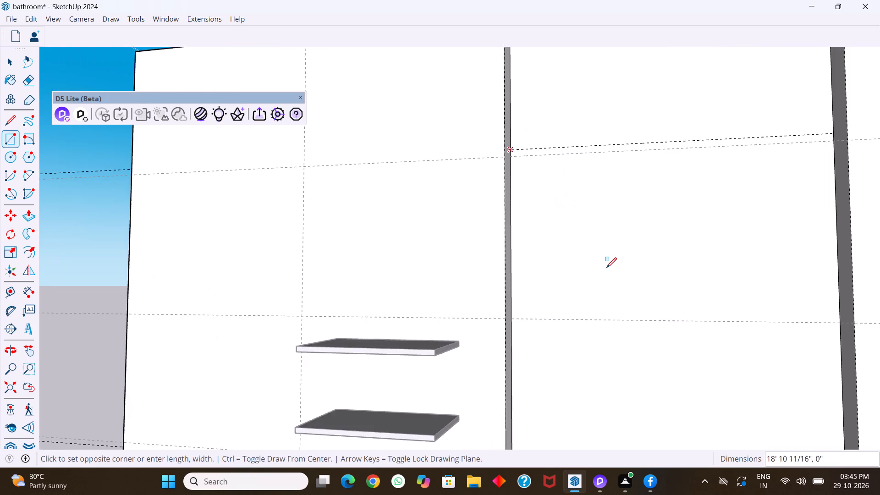
scroll(607, 268, down, 6)
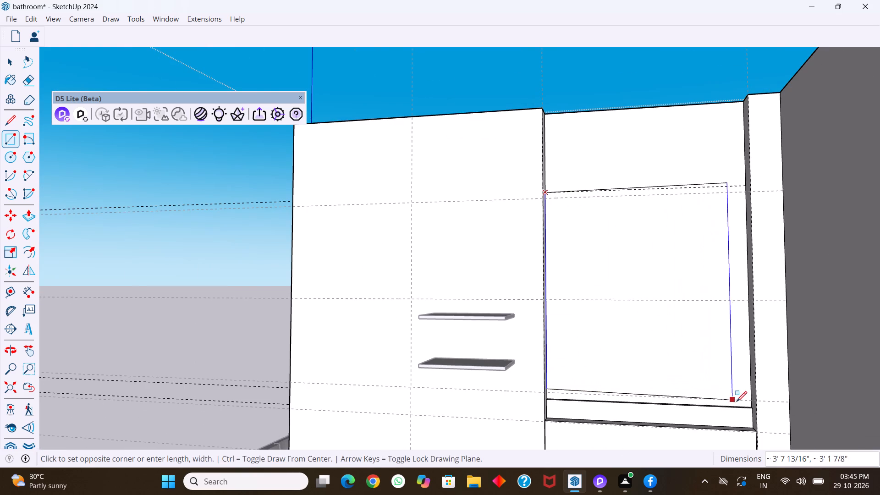
scroll(748, 408, up, 9)
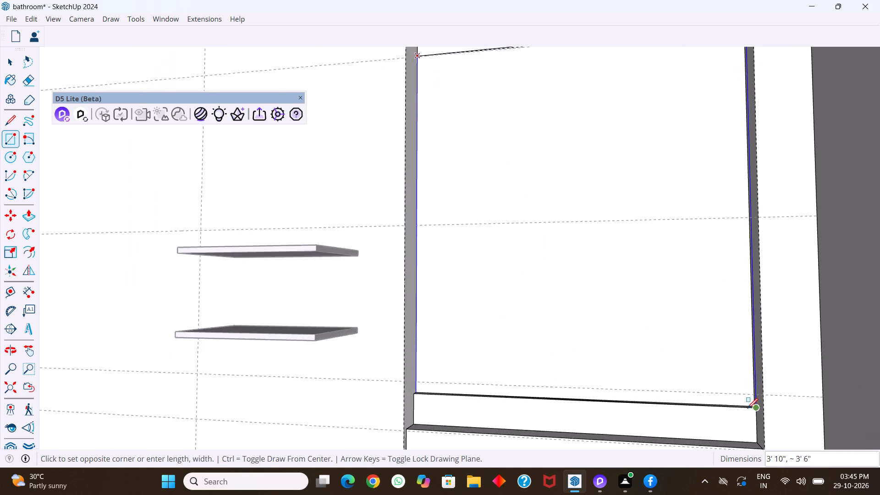
scroll(748, 408, up, 6)
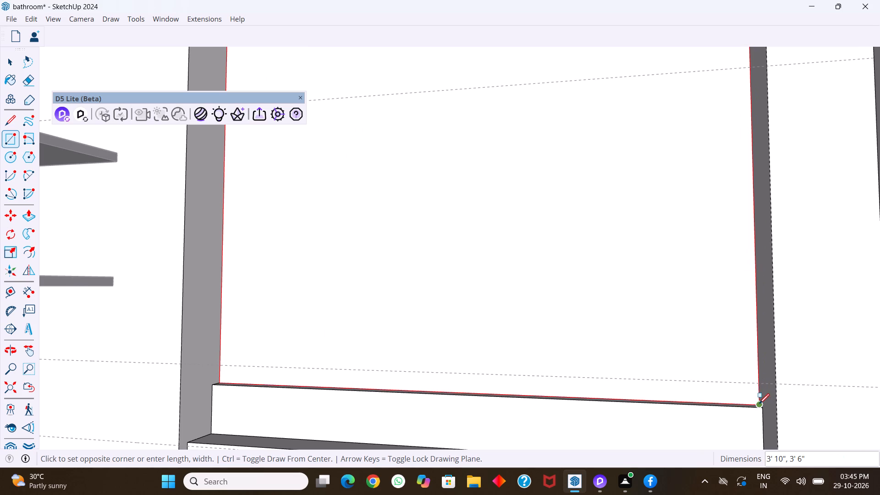
click(759, 404)
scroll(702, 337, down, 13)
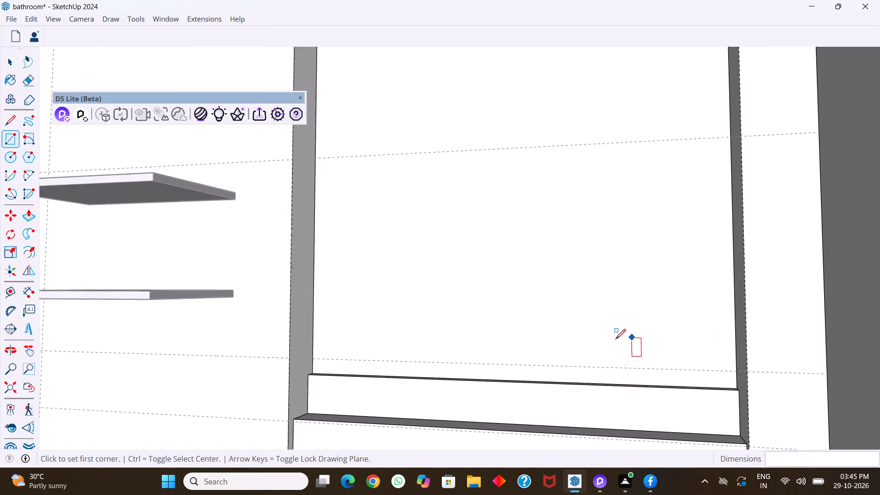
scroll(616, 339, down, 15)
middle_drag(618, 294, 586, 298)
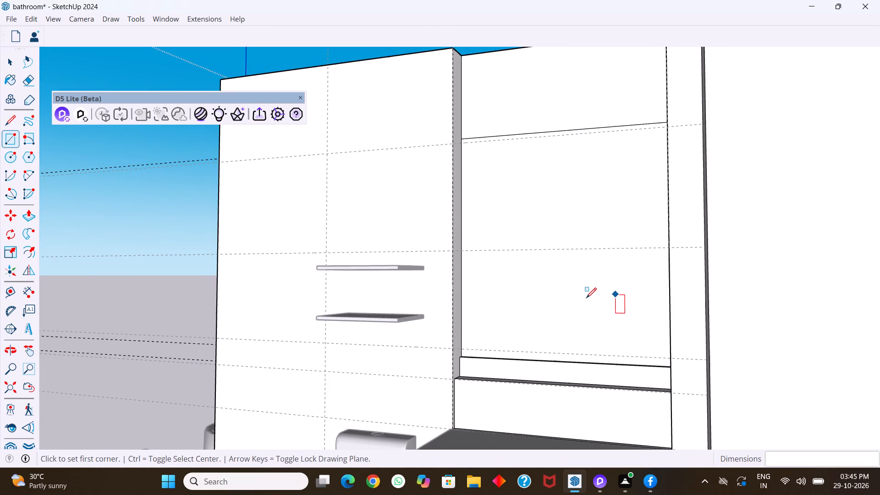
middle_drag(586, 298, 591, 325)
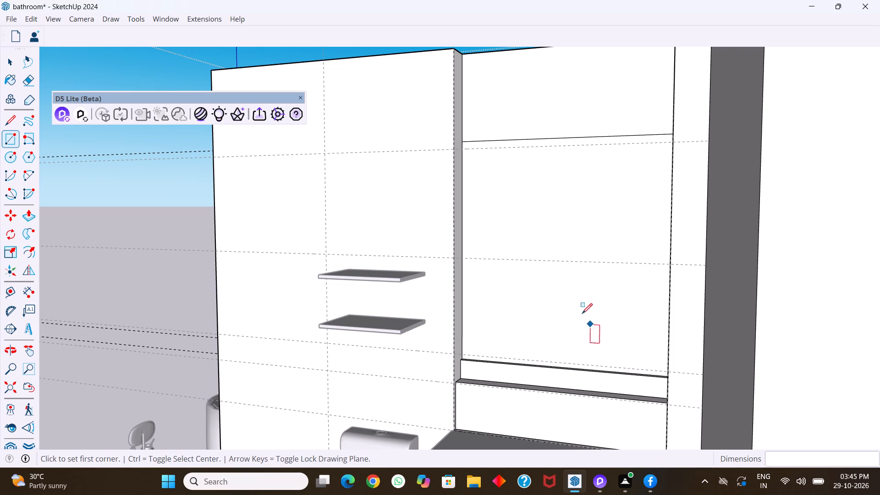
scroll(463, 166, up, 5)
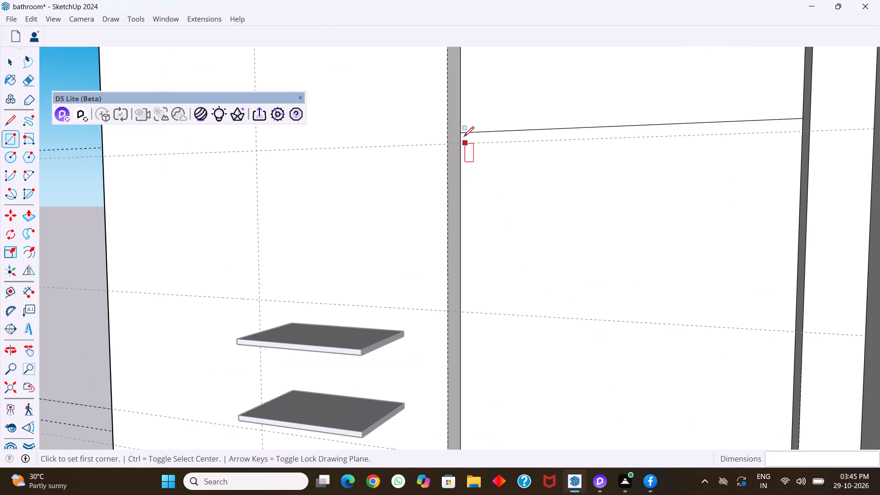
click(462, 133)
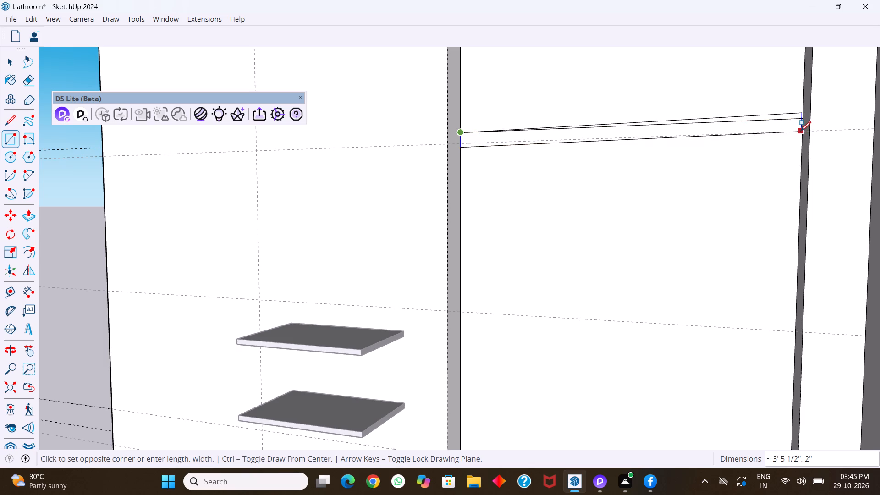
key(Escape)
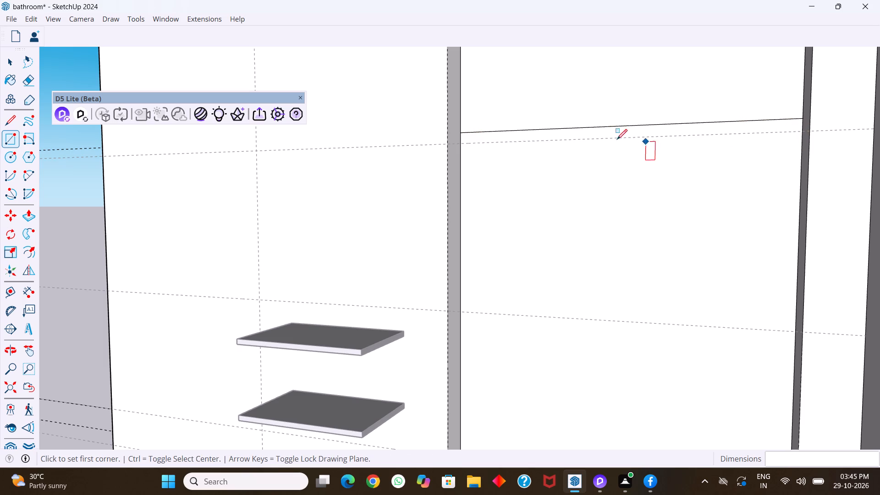
Draw a 2" by 3' 6" rectangle on the recess's back wall, running down from the large panel's upper edge.
scroll(472, 136, up, 20)
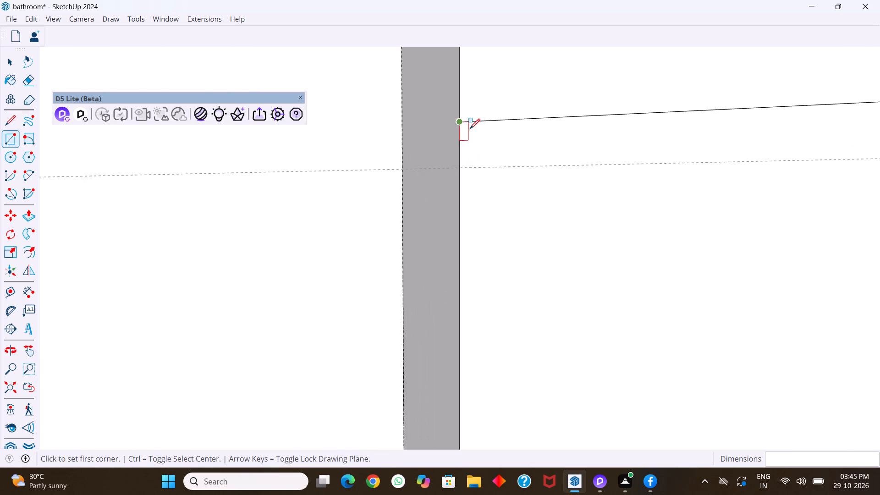
scroll(470, 129, up, 10)
click(445, 112)
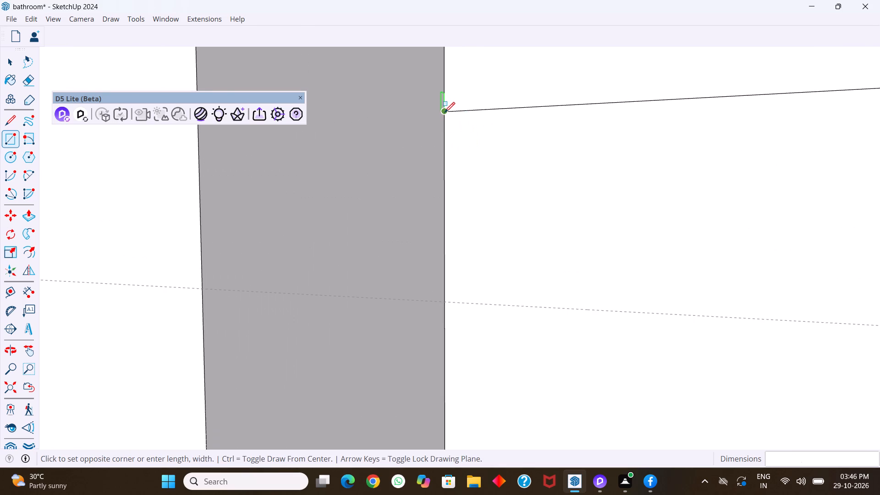
scroll(557, 282, down, 15)
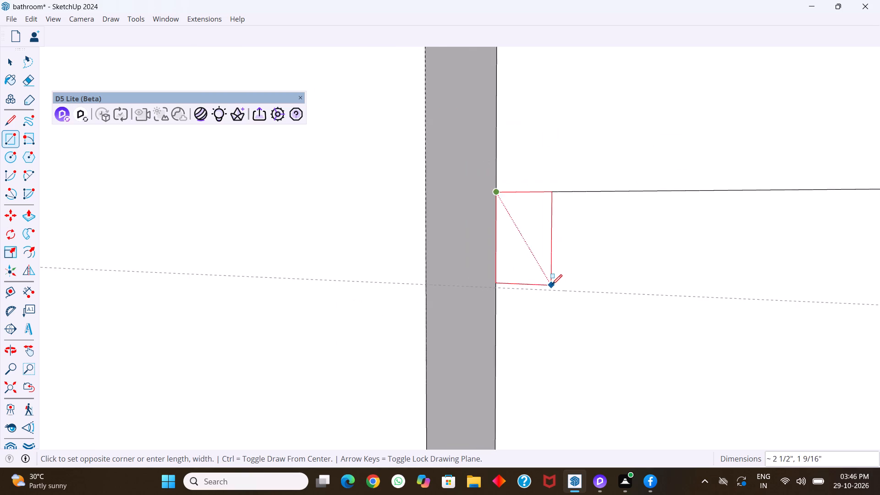
scroll(552, 285, down, 9)
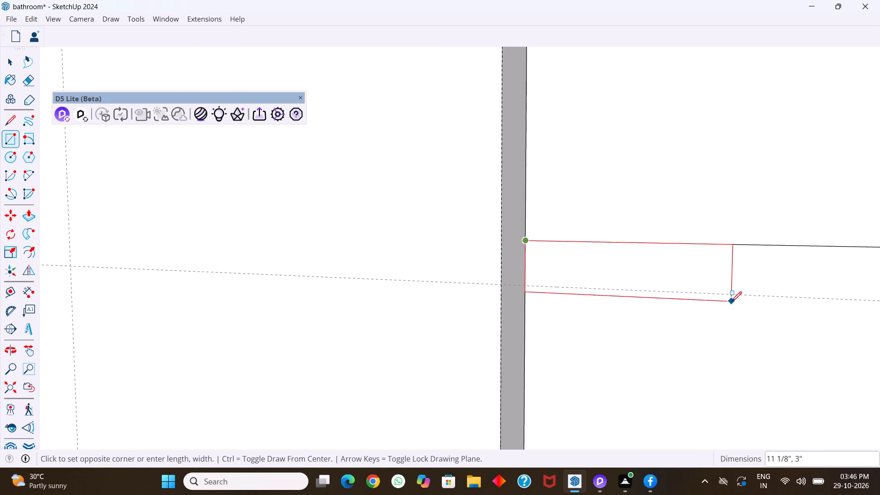
scroll(633, 299, down, 20)
scroll(633, 299, down, 4)
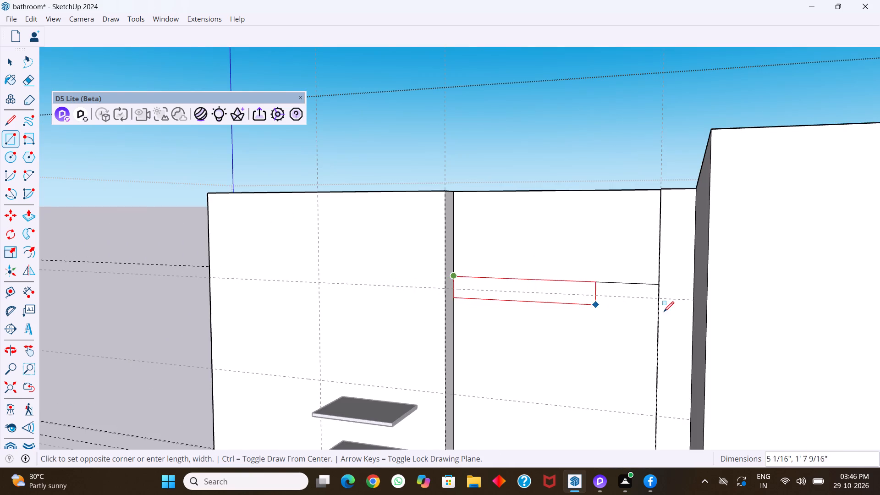
scroll(665, 311, up, 20)
scroll(665, 311, up, 7)
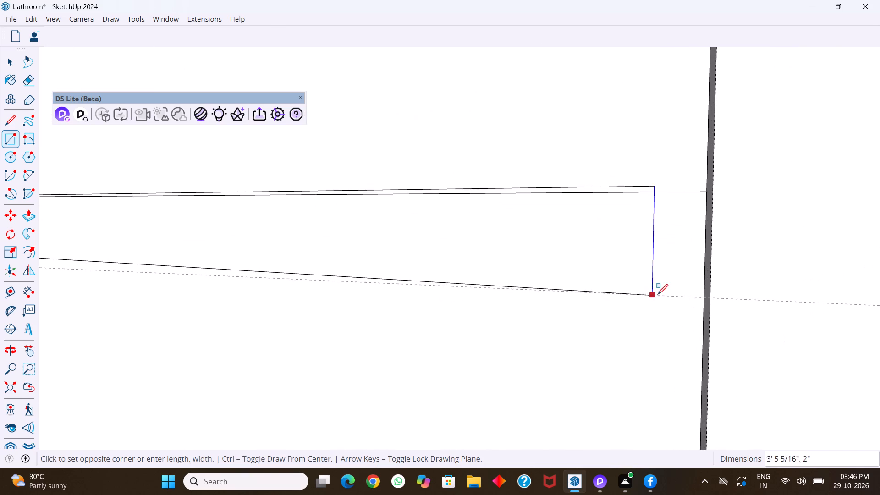
middle_drag(699, 293, 725, 290)
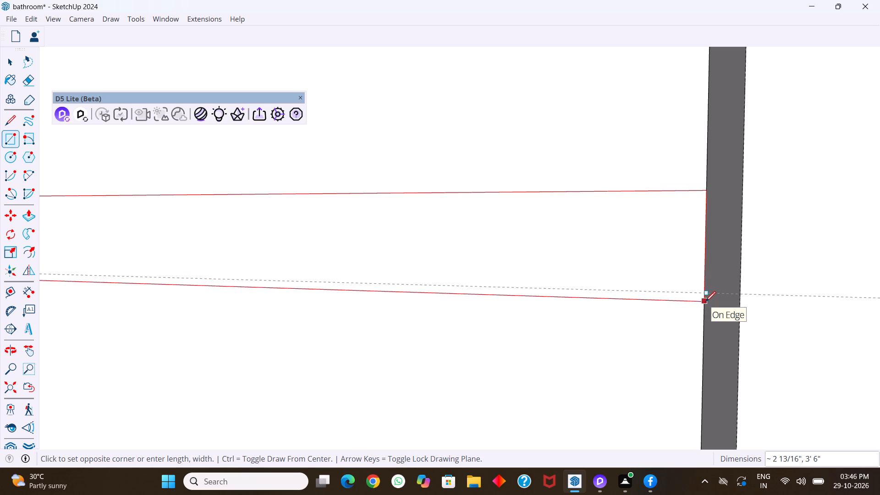
key(2)
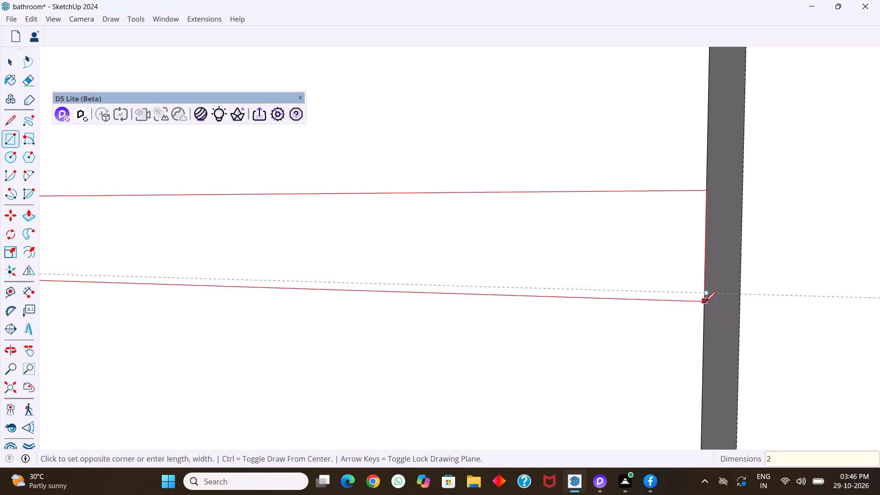
key(comma)
text(3'6)
key(Return)
Push/Pull the back wall face above the new 2" strip outward by 1".
scroll(649, 218, down, 20)
scroll(649, 218, down, 3)
middle_drag(551, 254, 536, 258)
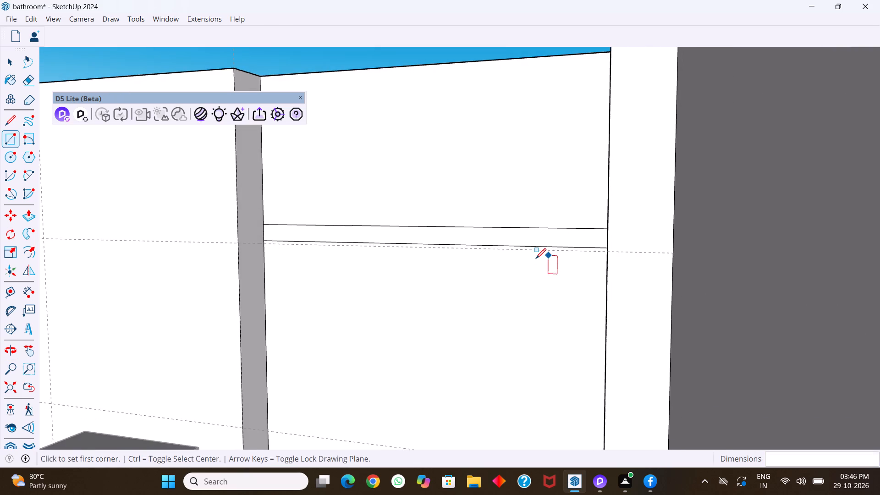
key(space)
click(530, 188)
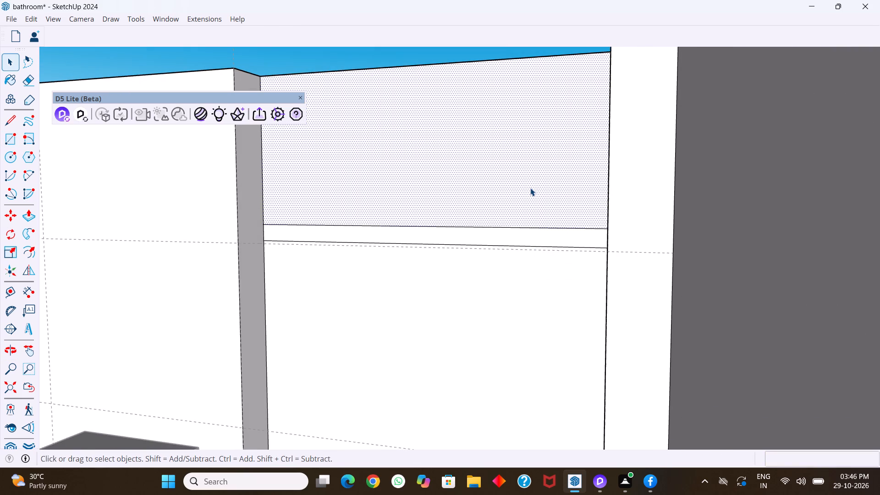
key(p)
click(530, 188)
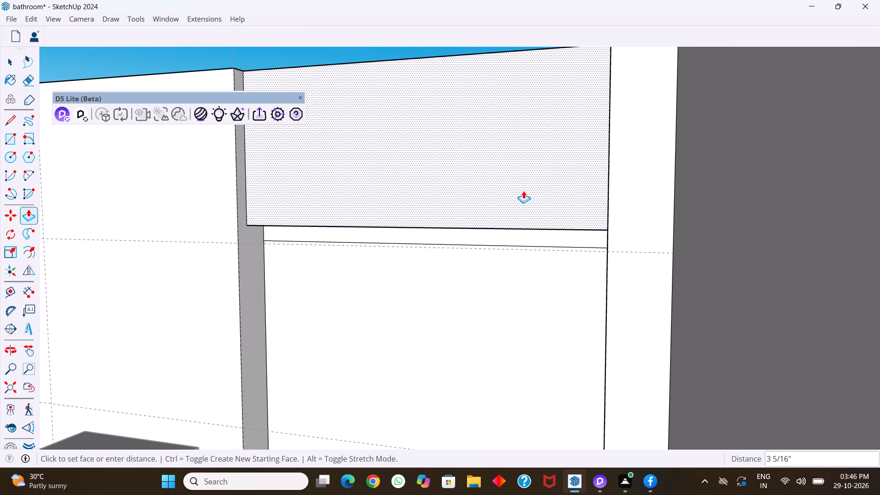
key(1)
key(Return)
Copy the left vertical edge of the large panel below the 2" strip 1" inward.
scroll(523, 191, down, 4)
scroll(590, 155, down, 2)
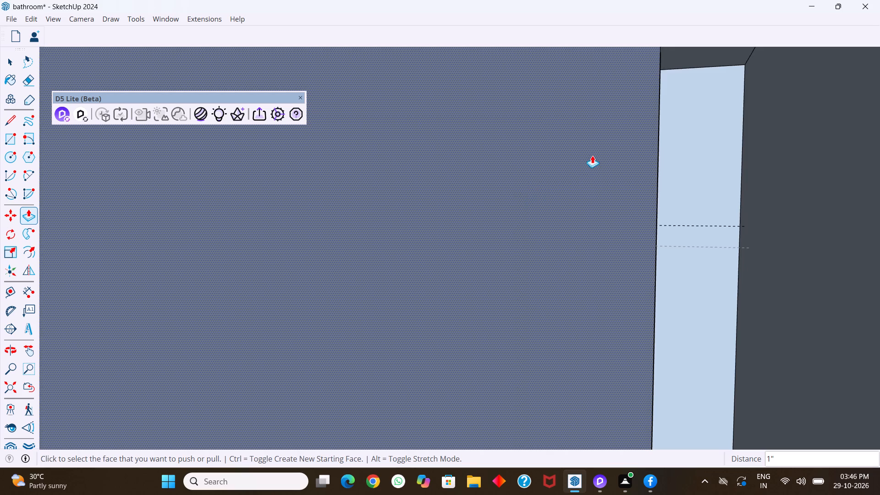
scroll(592, 155, down, 14)
middle_drag(537, 221, 577, 217)
middle_drag(497, 221, 522, 216)
scroll(522, 216, up, 1)
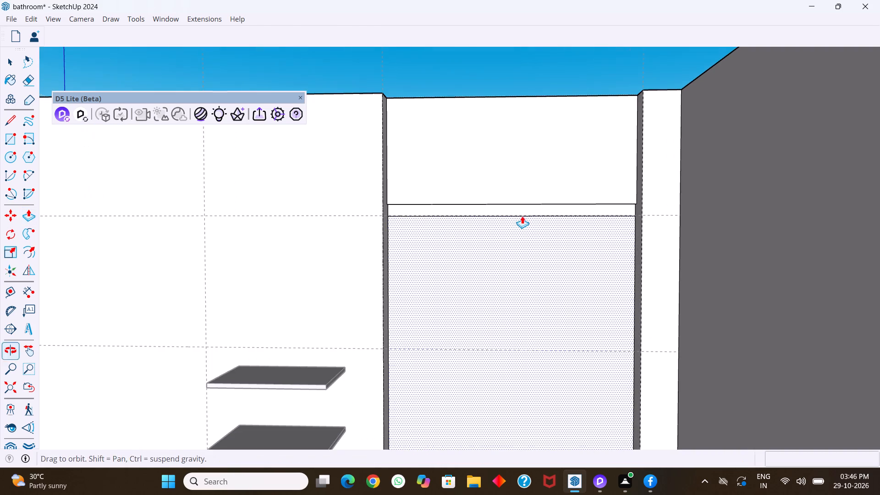
middle_drag(532, 242, 516, 238)
scroll(511, 231, down, 6)
scroll(518, 269, up, 5)
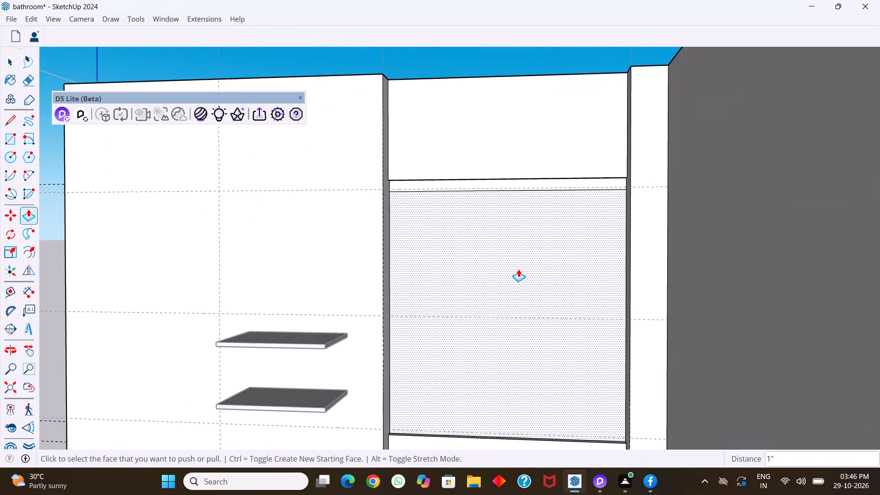
key(space)
click(510, 234)
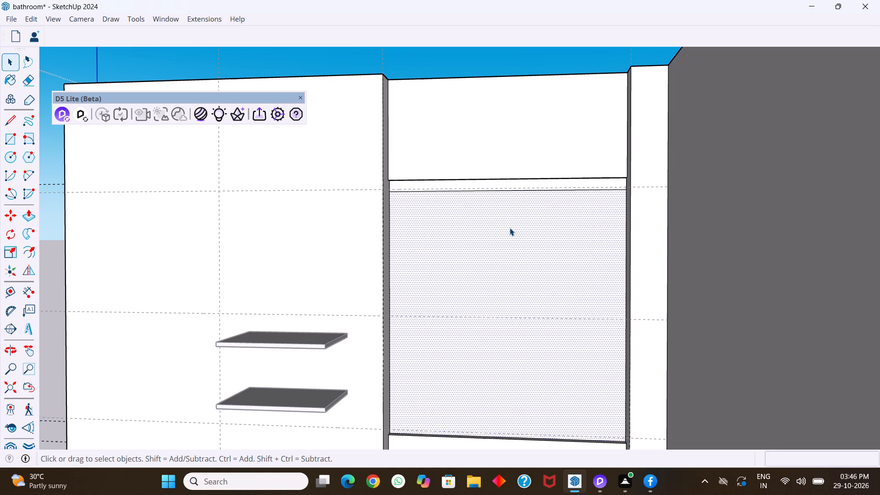
middle_click(436, 228)
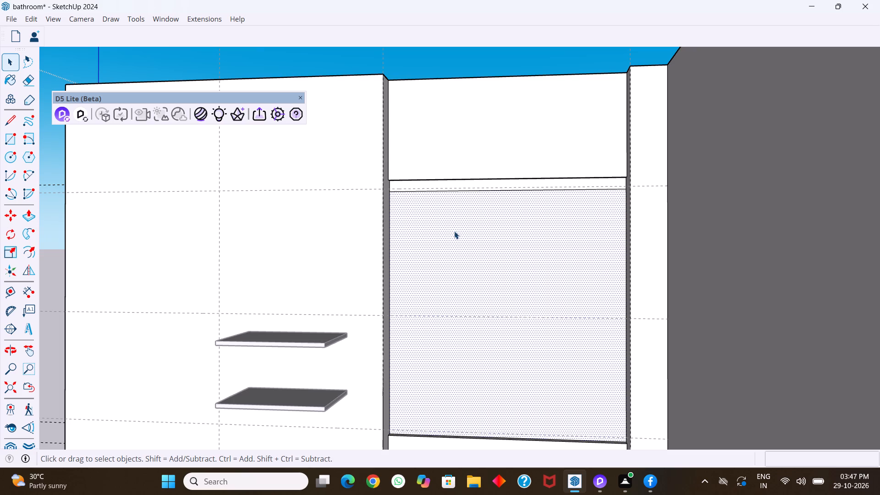
click(390, 243)
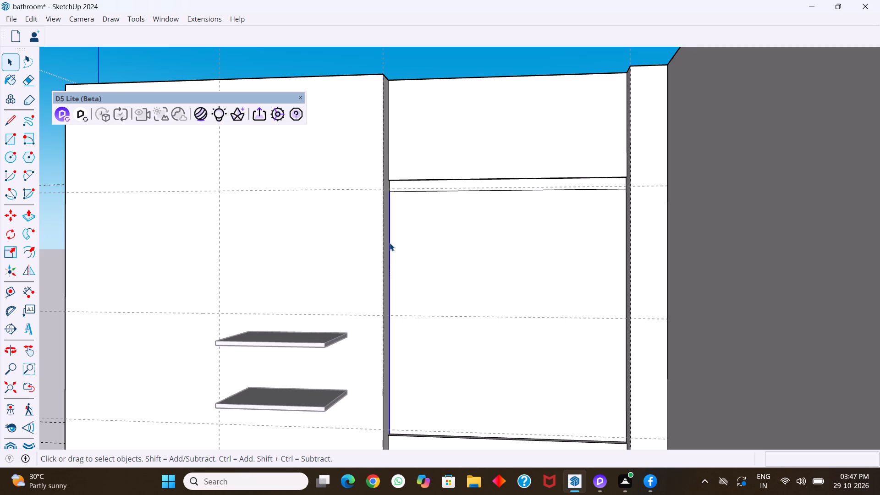
key(m)
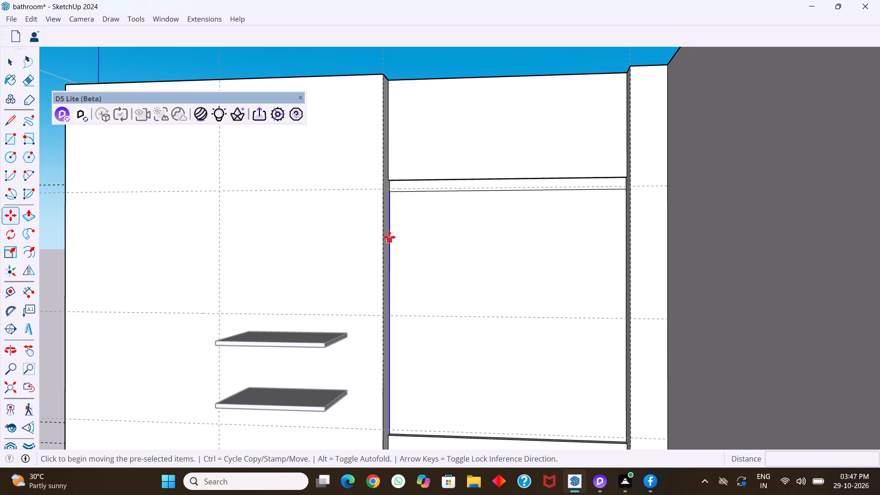
scroll(390, 192, up, 5)
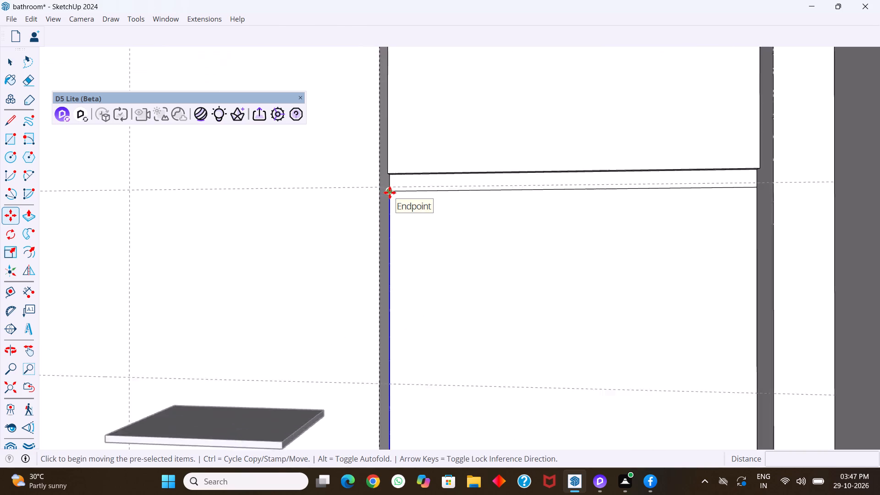
scroll(390, 192, up, 3)
click(389, 190)
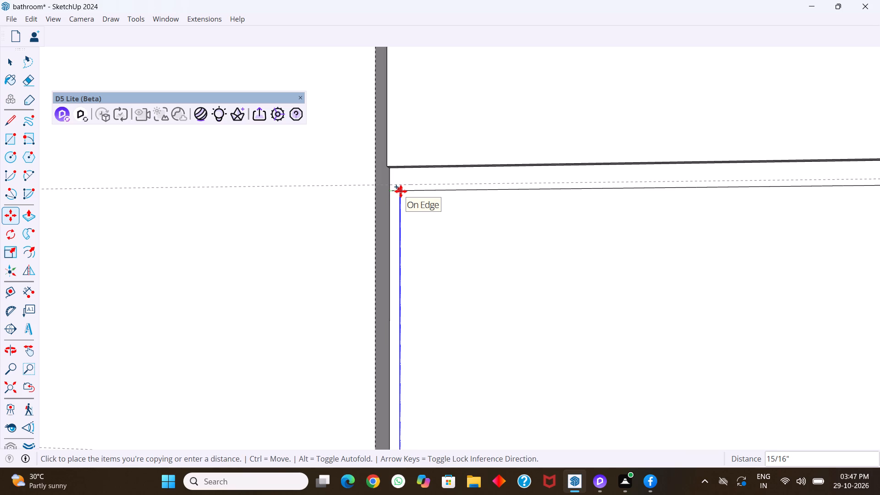
key(1)
key(Return)
Copy the large panel's right vertical edge 1" inward along the green axis.
scroll(566, 163, down, 5)
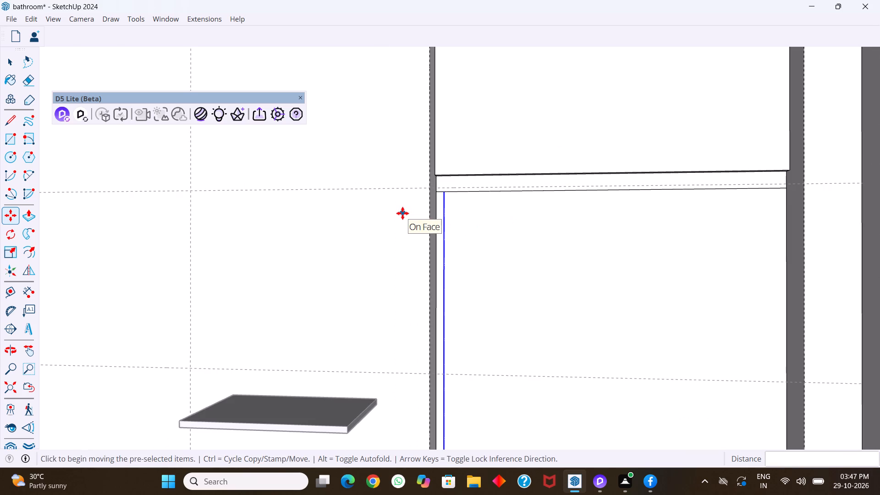
scroll(393, 213, down, 5)
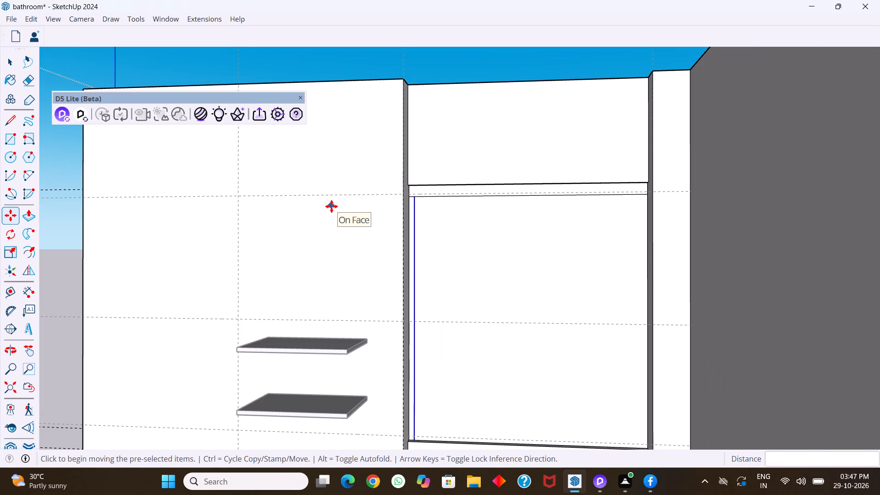
scroll(401, 187, down, 3)
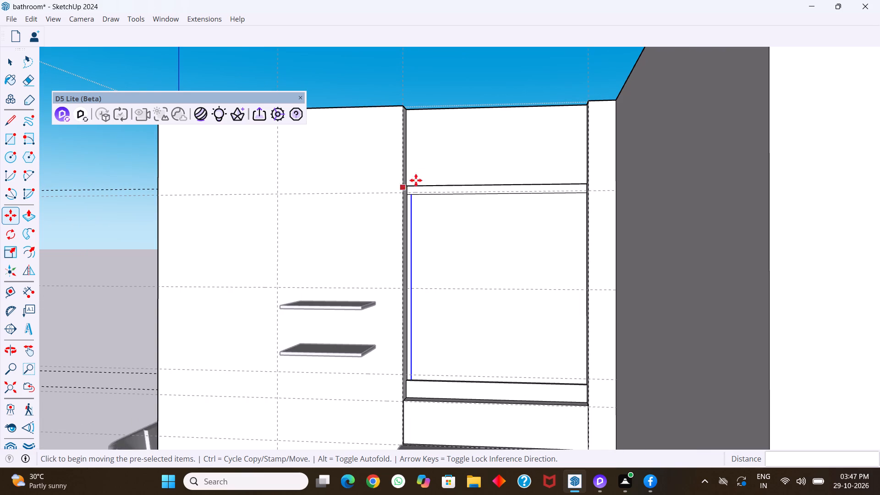
scroll(588, 238, up, 3)
key(space)
middle_drag(581, 240, 580, 240)
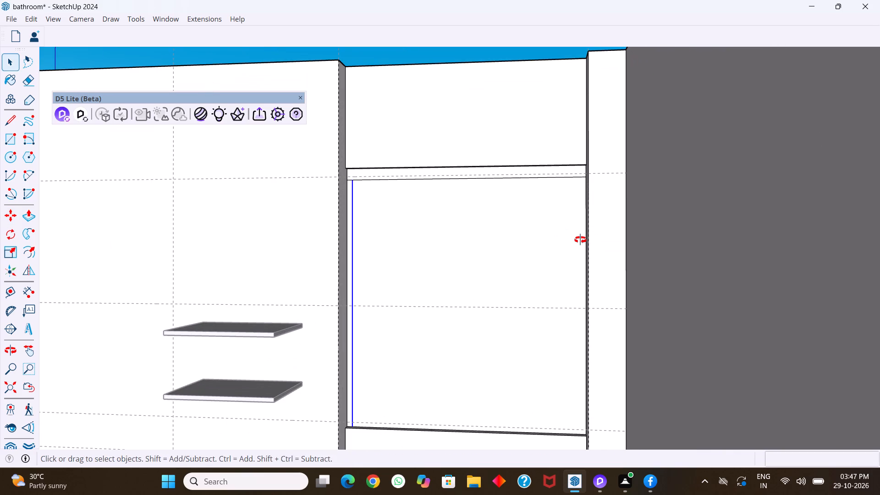
middle_drag(580, 240, 623, 232)
middle_drag(563, 240, 581, 242)
scroll(581, 242, up, 4)
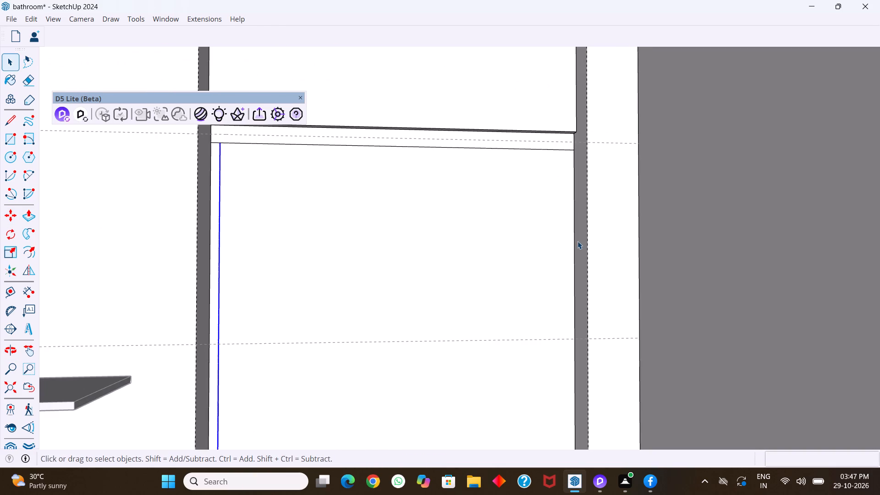
click(574, 241)
key(m)
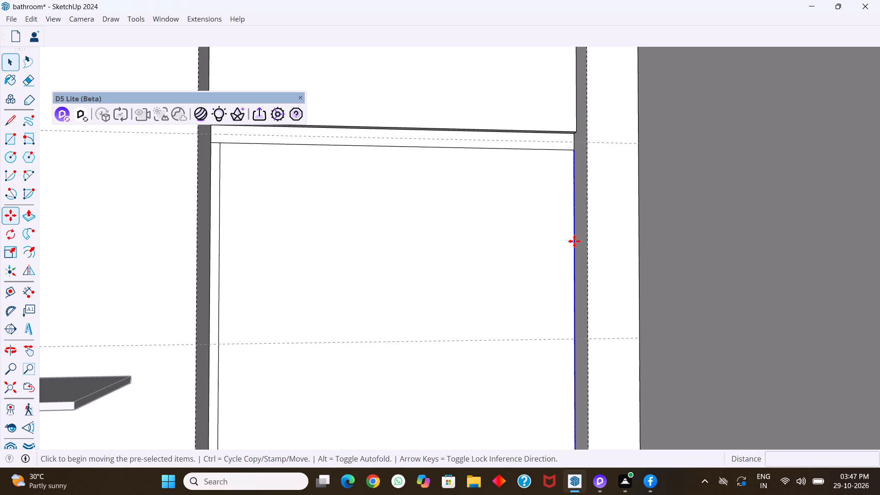
click(574, 149)
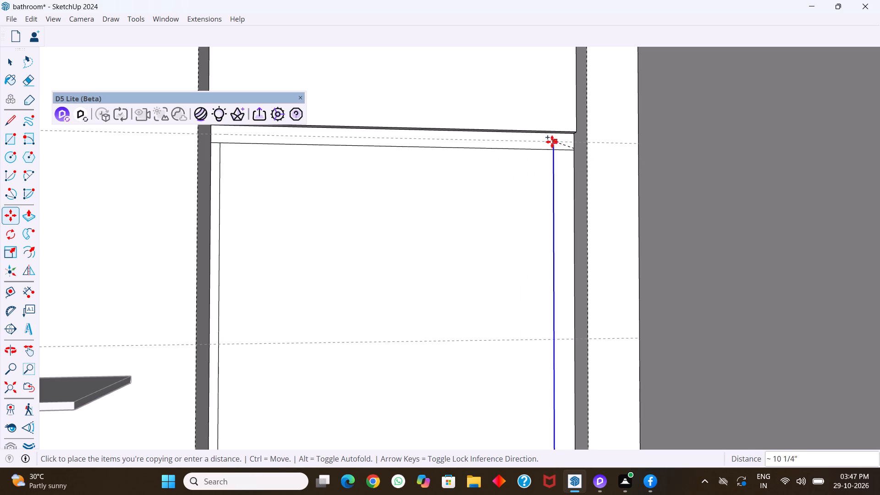
key(Left)
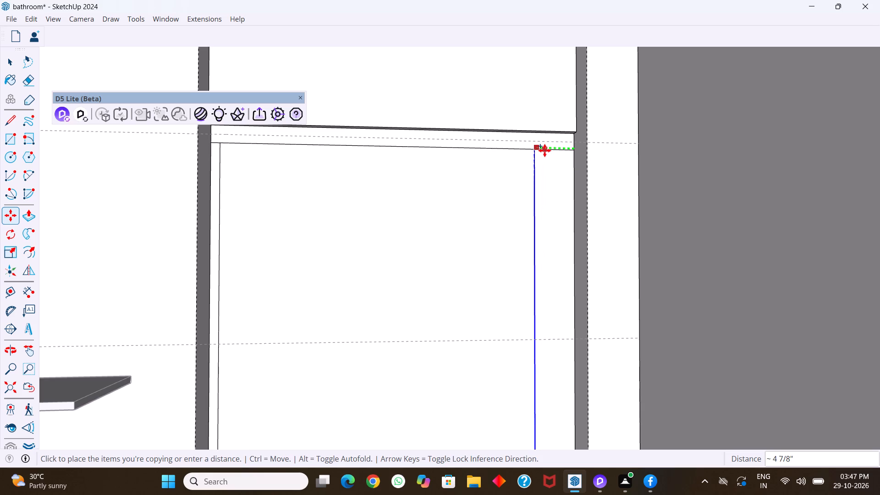
key(1)
key(Return)
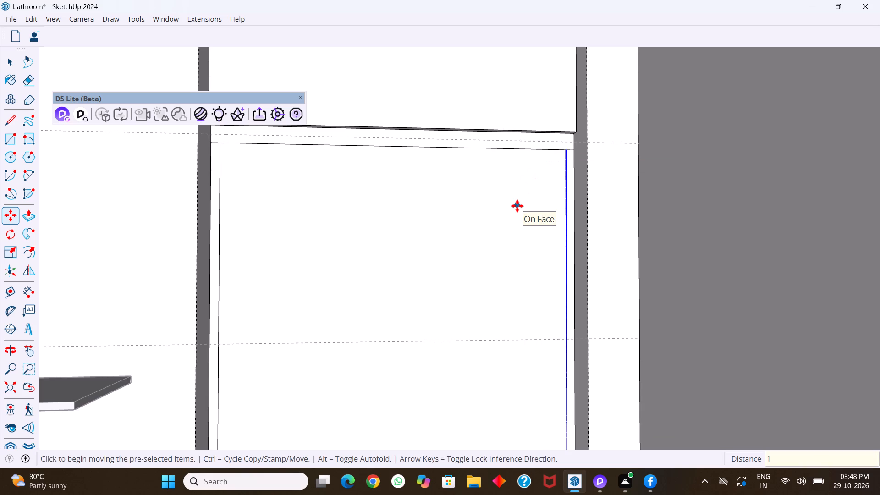
key(space)
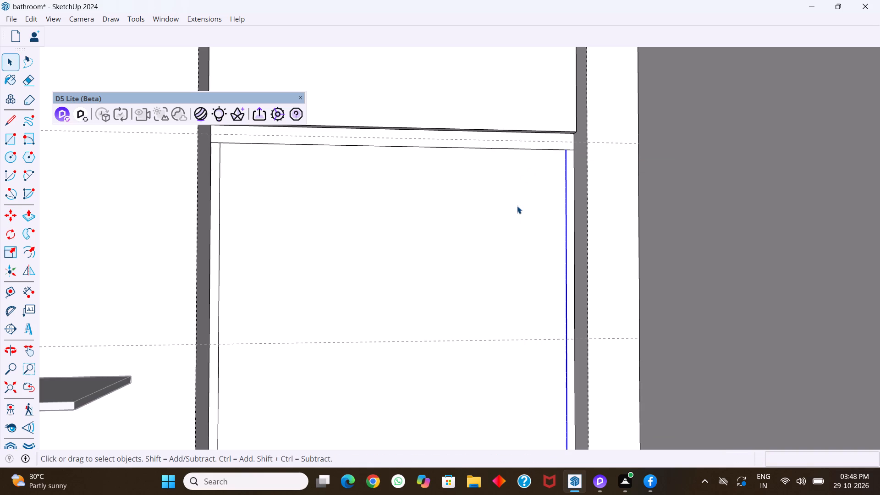
Paint the large back panel in the recess above the cabinet with Mirror 01 from the Glass and Mirrors materials.
click(517, 206)
scroll(428, 169, down, 3)
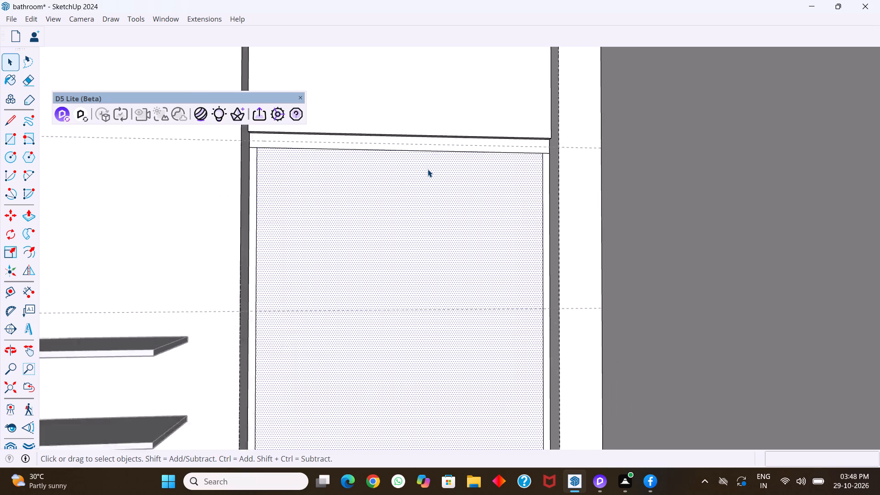
scroll(428, 169, down, 2)
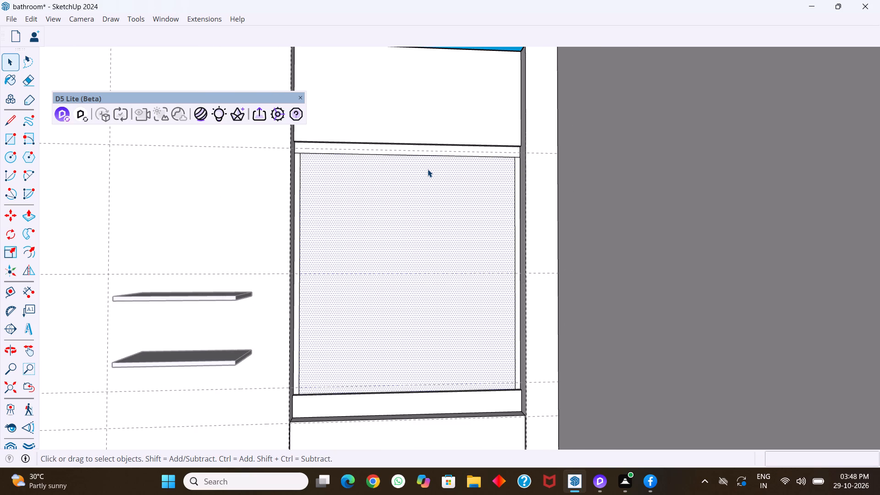
scroll(469, 193, down, 6)
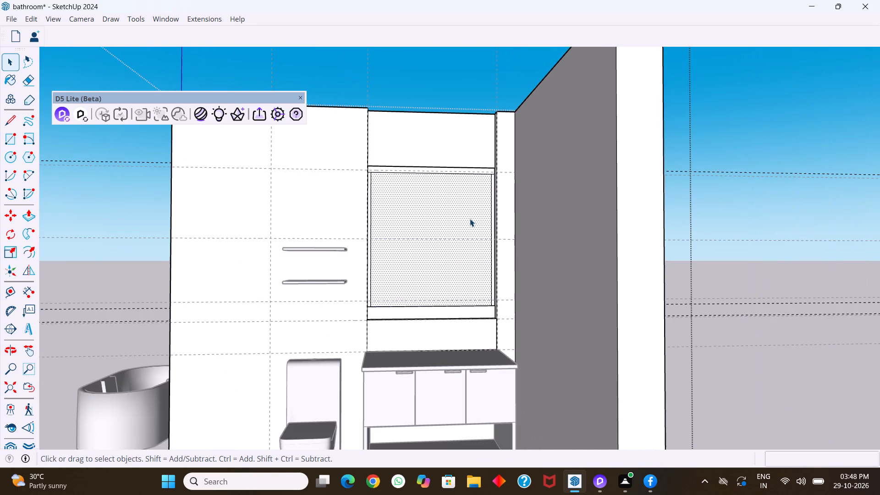
middle_drag(470, 219, 445, 216)
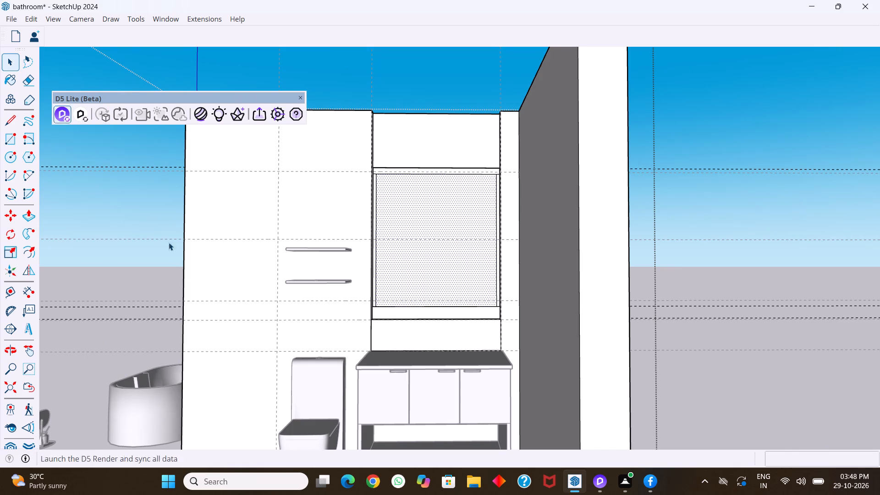
click(11, 76)
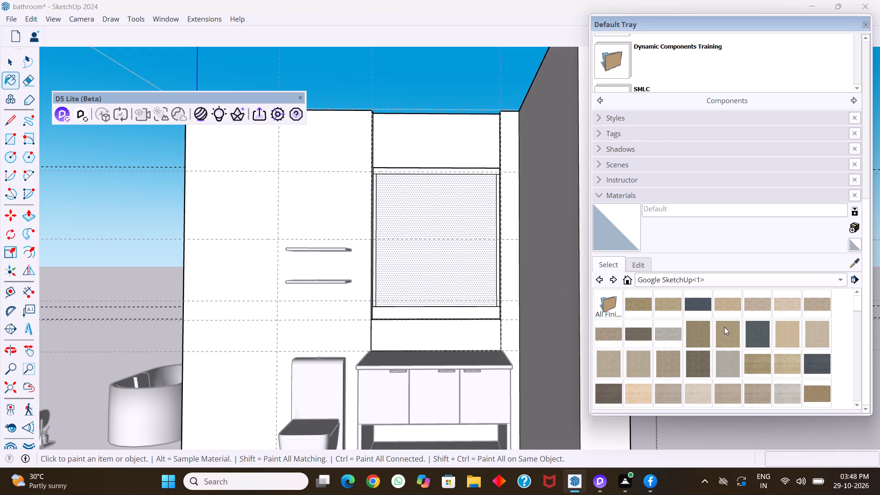
click(843, 280)
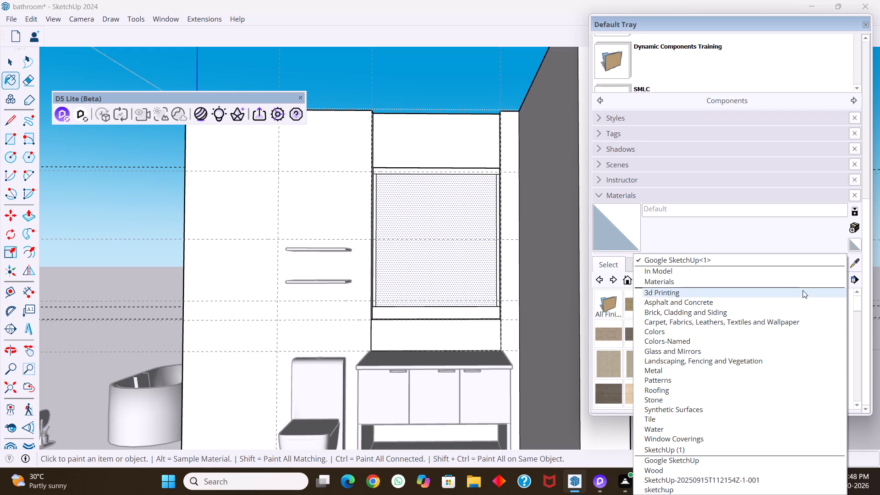
click(696, 349)
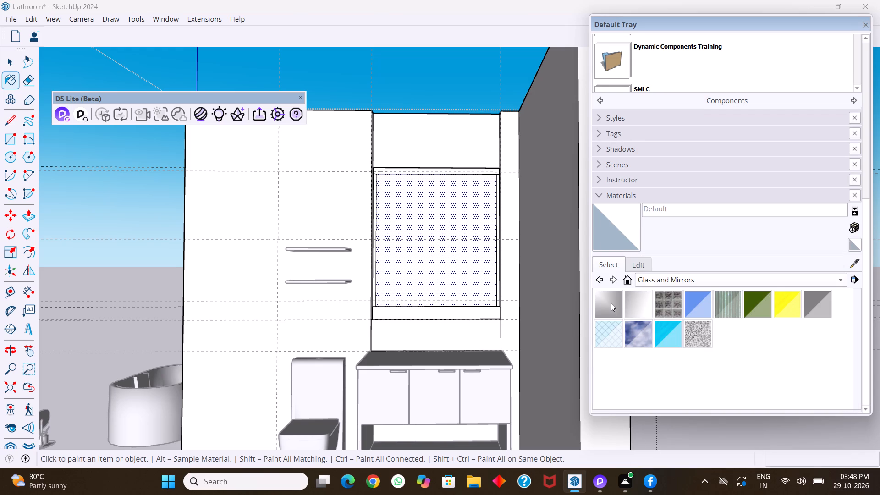
click(610, 303)
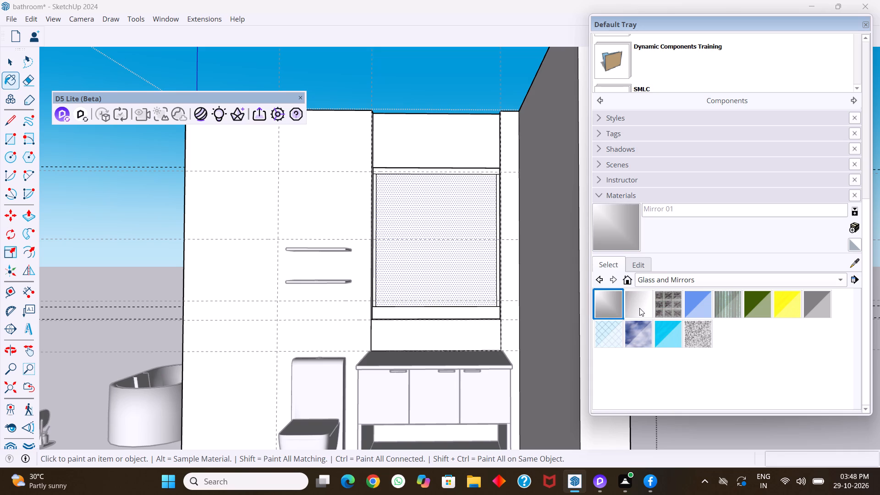
click(453, 251)
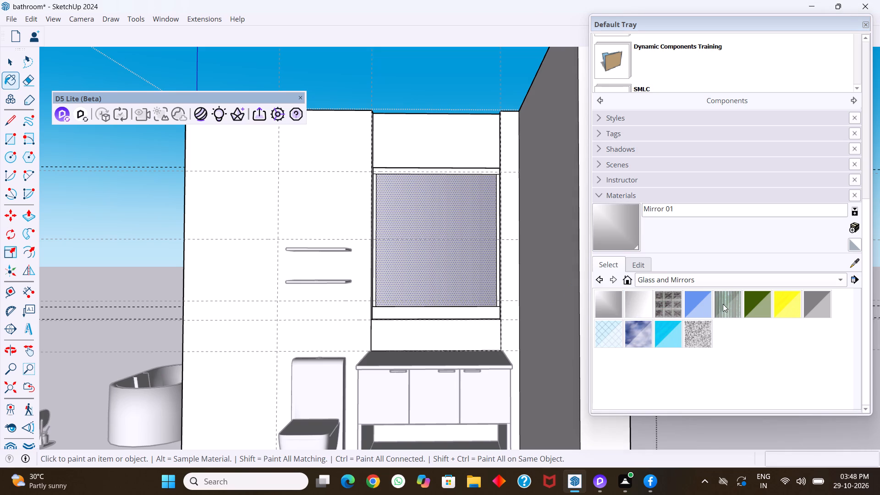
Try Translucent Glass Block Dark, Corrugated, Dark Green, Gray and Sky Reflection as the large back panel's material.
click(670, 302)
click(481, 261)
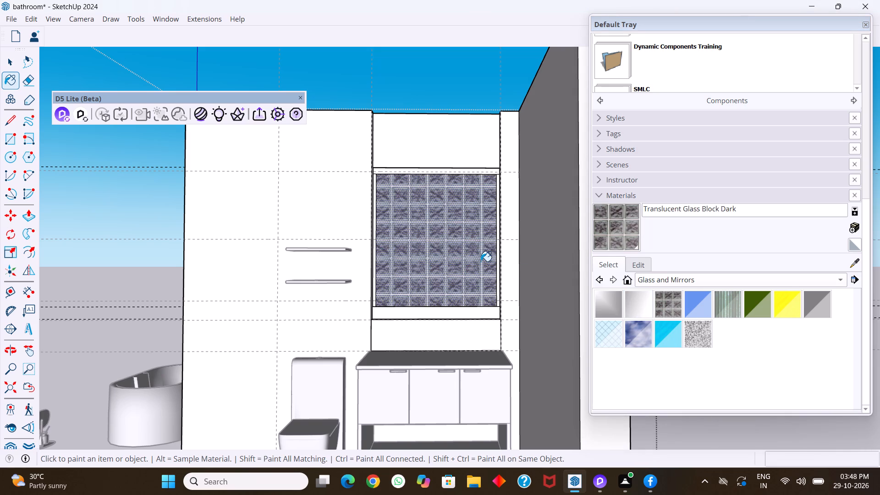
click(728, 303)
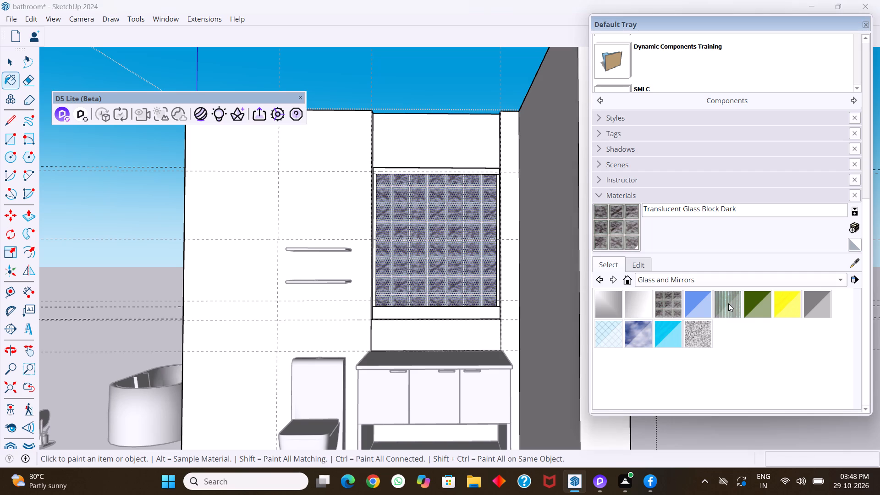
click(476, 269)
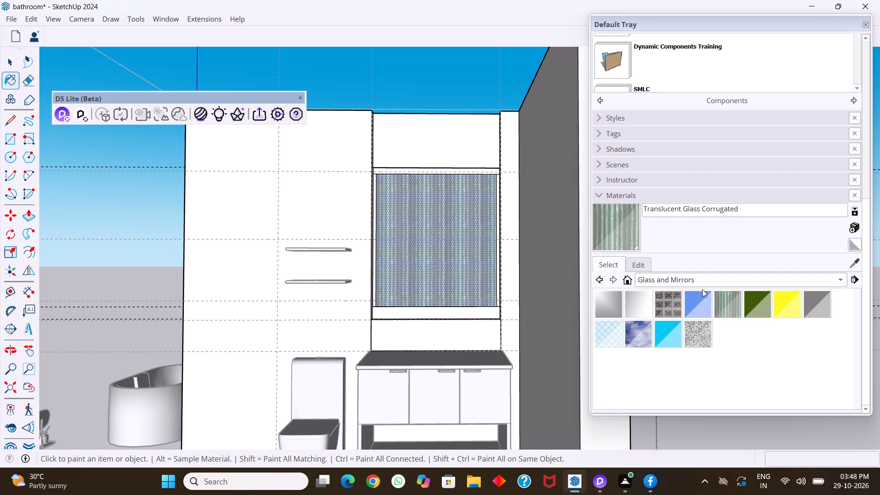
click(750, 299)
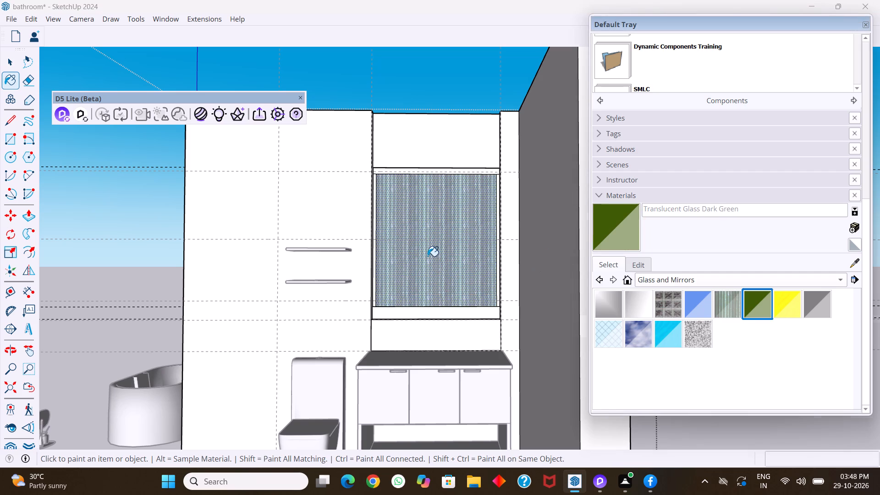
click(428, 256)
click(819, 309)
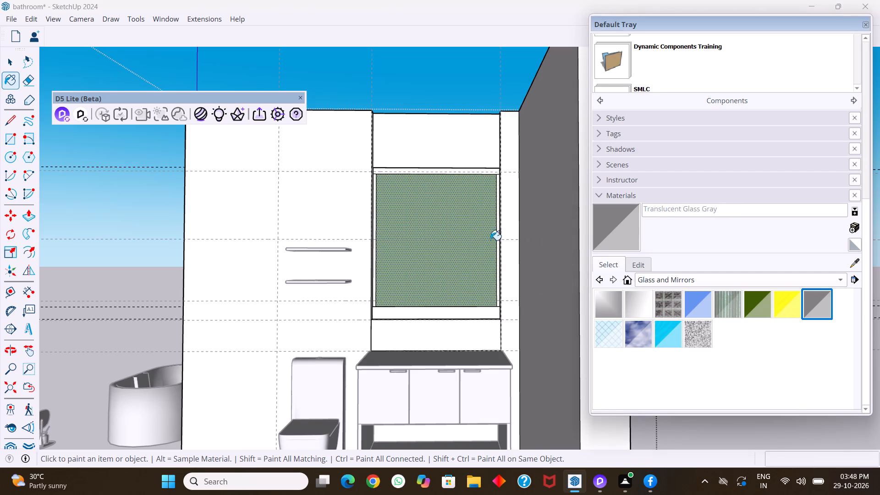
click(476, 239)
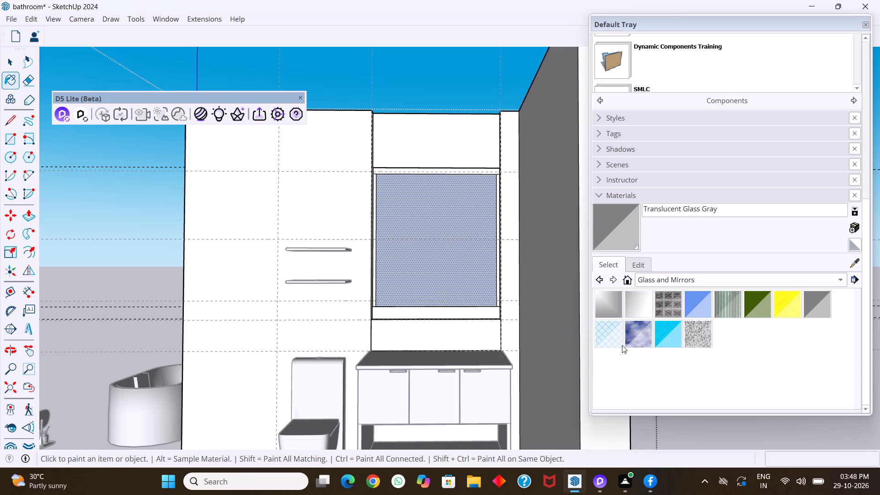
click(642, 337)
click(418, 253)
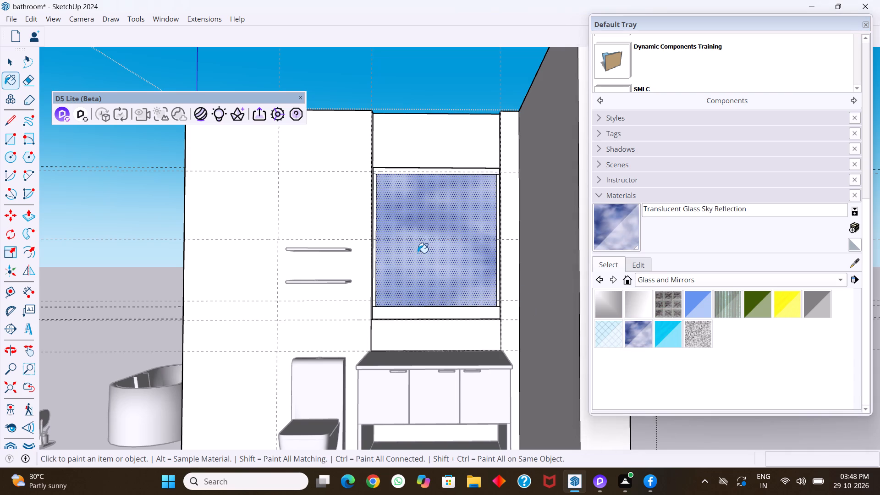
Compare the other Glass and Mirrors swatches and repaint the large back panel with Mirror 01.
middle_drag(434, 251, 467, 264)
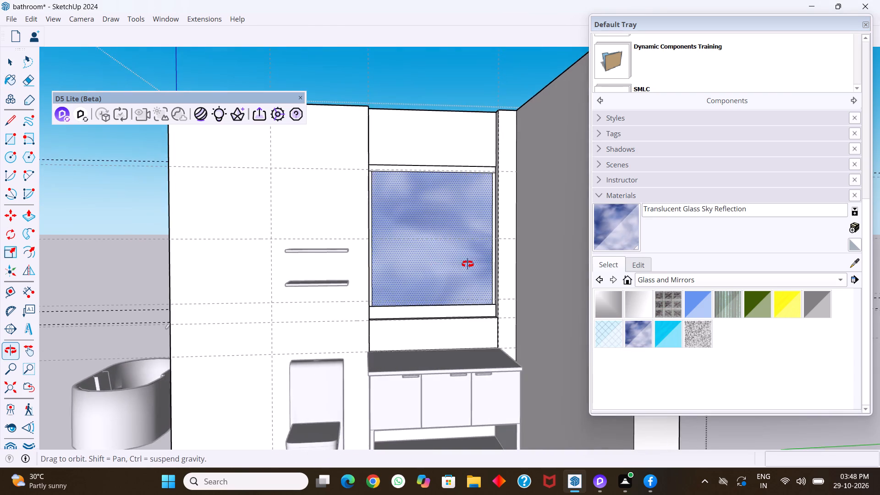
middle_drag(467, 264, 438, 266)
click(811, 305)
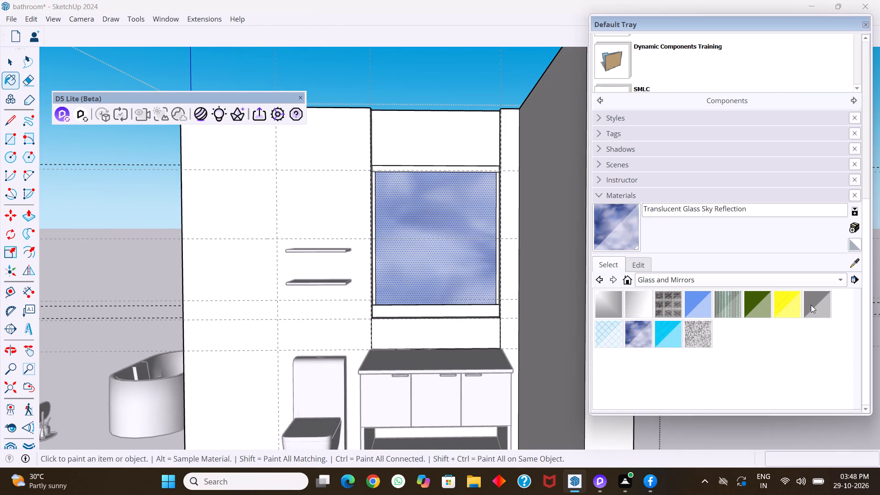
click(767, 302)
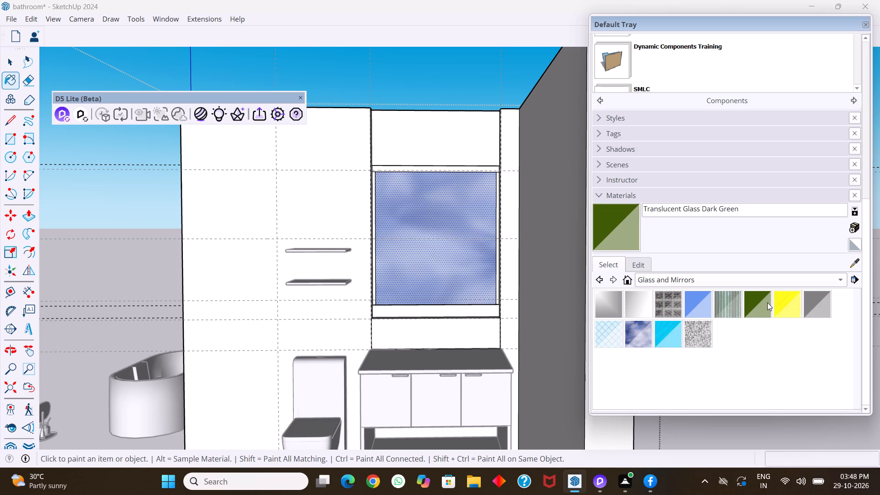
click(692, 302)
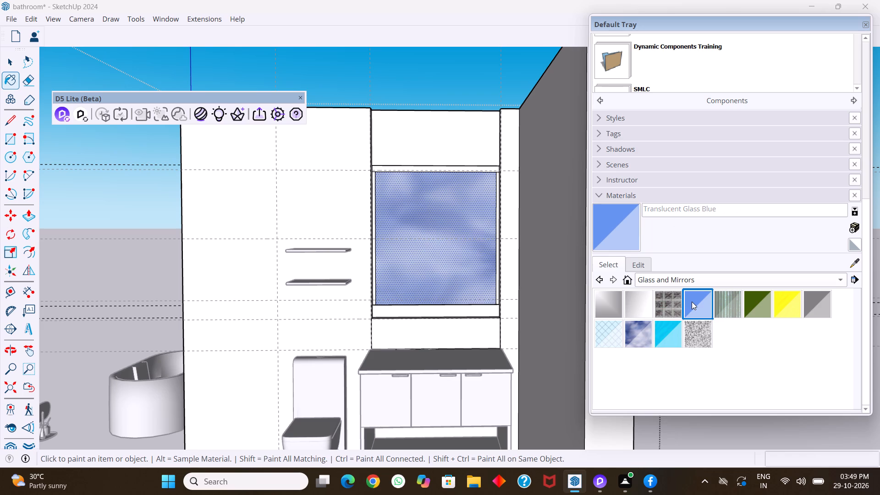
click(669, 303)
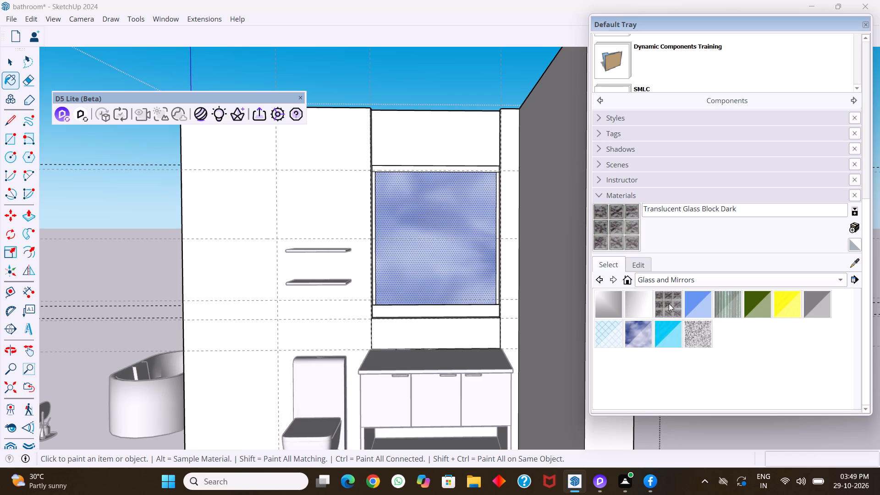
click(643, 300)
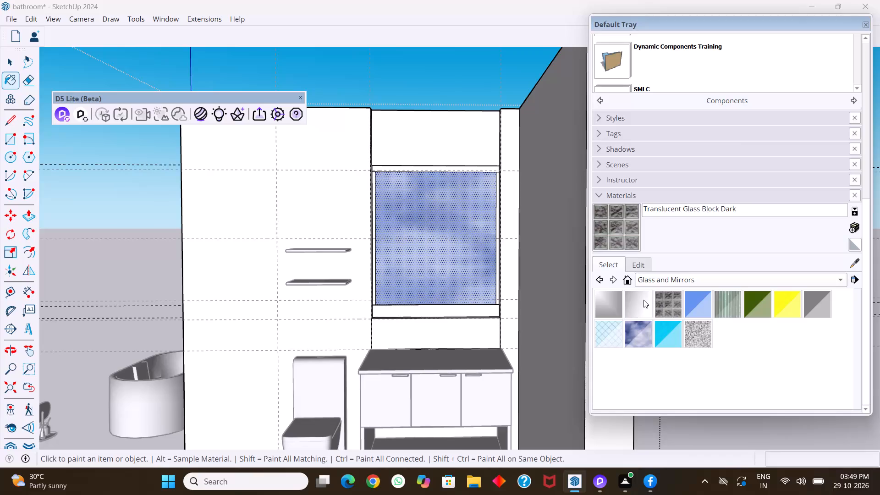
click(610, 304)
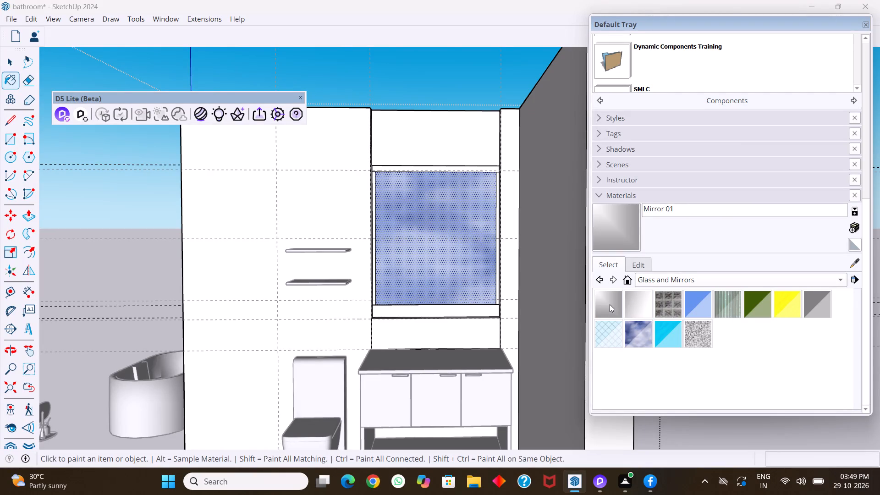
click(467, 281)
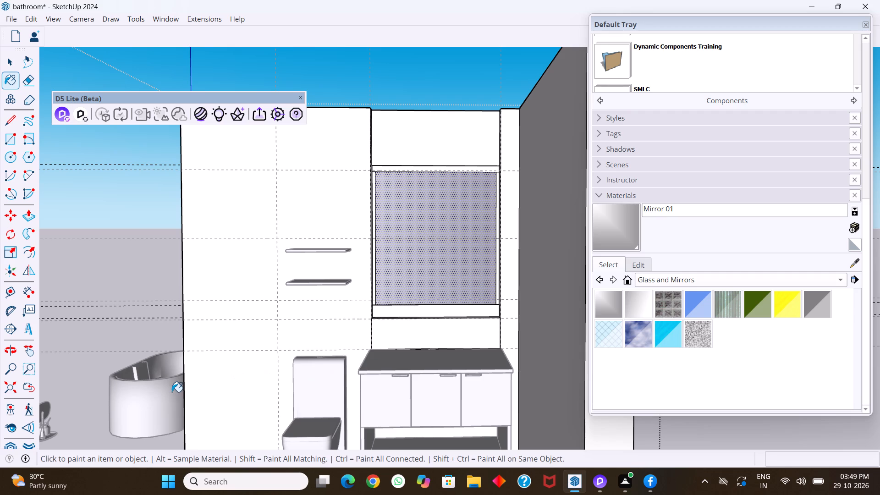
Leave the wall group and move the bathtub to the open ground beyond the side wall next to the cabinet.
key(space)
click(163, 405)
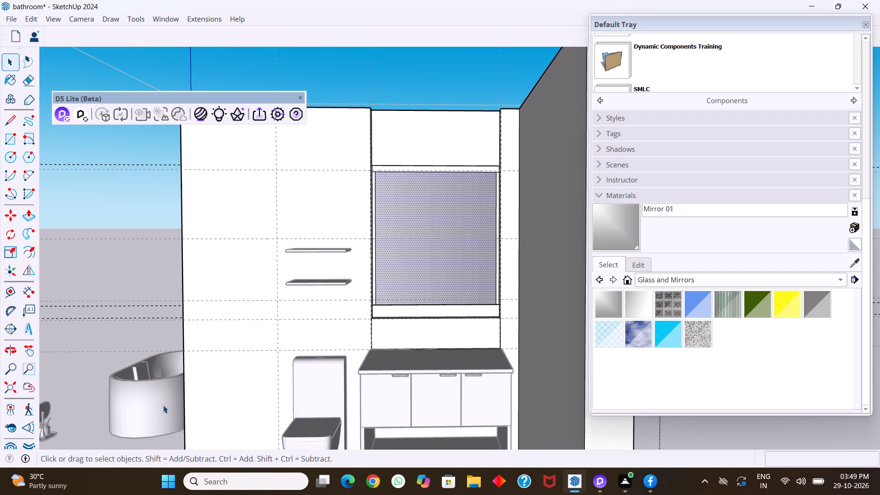
double_click(81, 380)
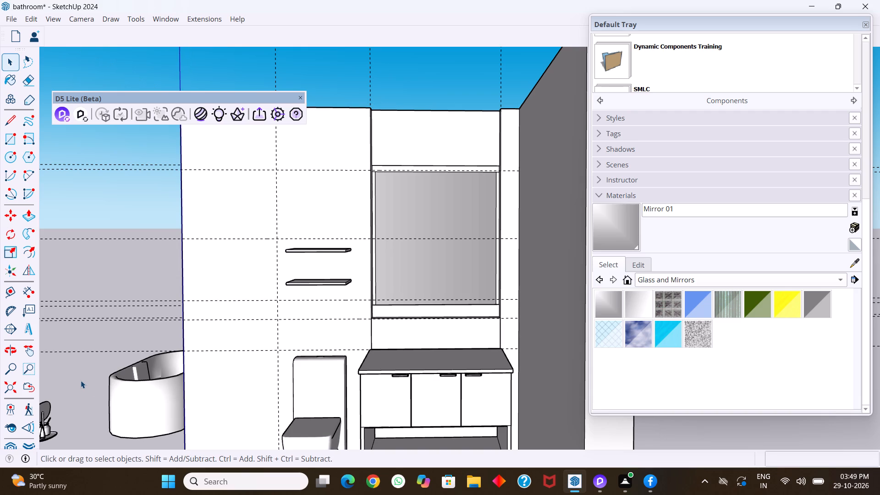
click(120, 405)
key(m)
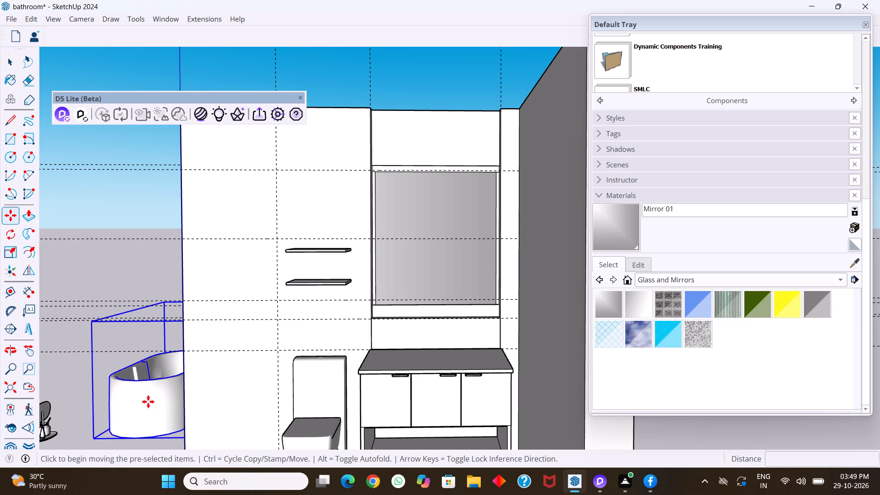
click(148, 401)
scroll(289, 394, down, 12)
scroll(274, 347, down, 5)
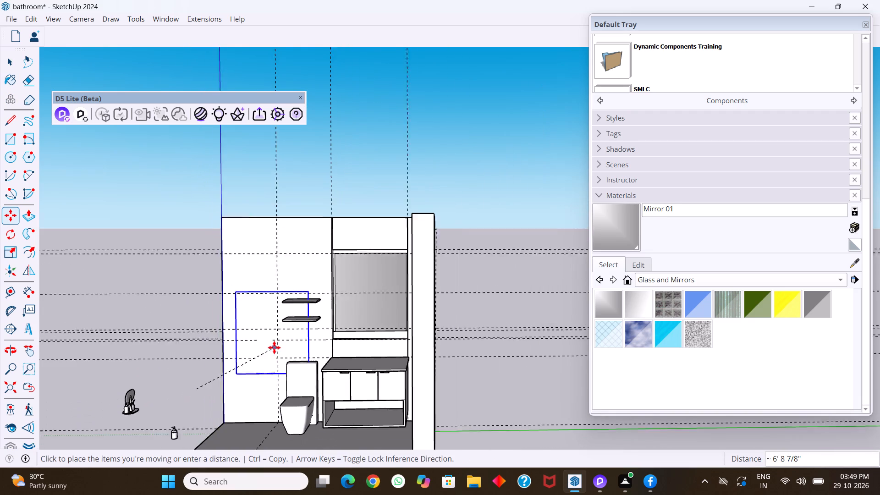
scroll(272, 360, down, 11)
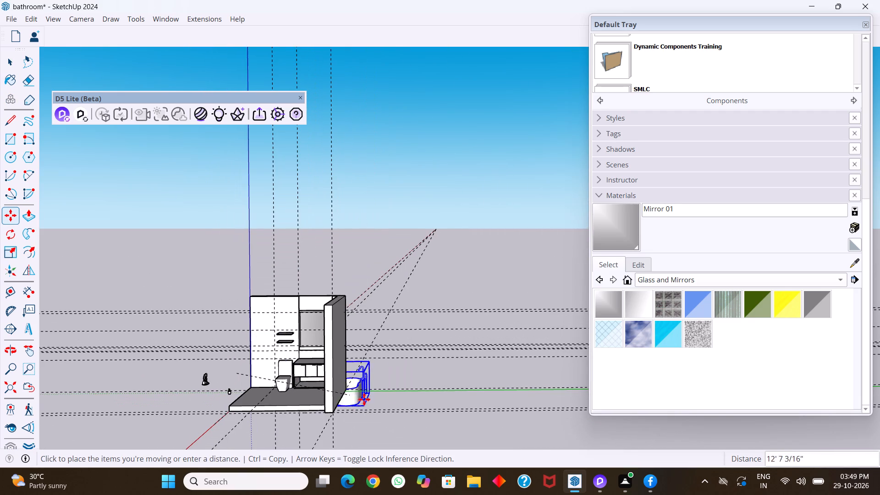
click(401, 427)
Rotate the bathtub 90° about the vertical axis around its bottom corner.
middle_drag(399, 435, 455, 418)
scroll(404, 387, down, 5)
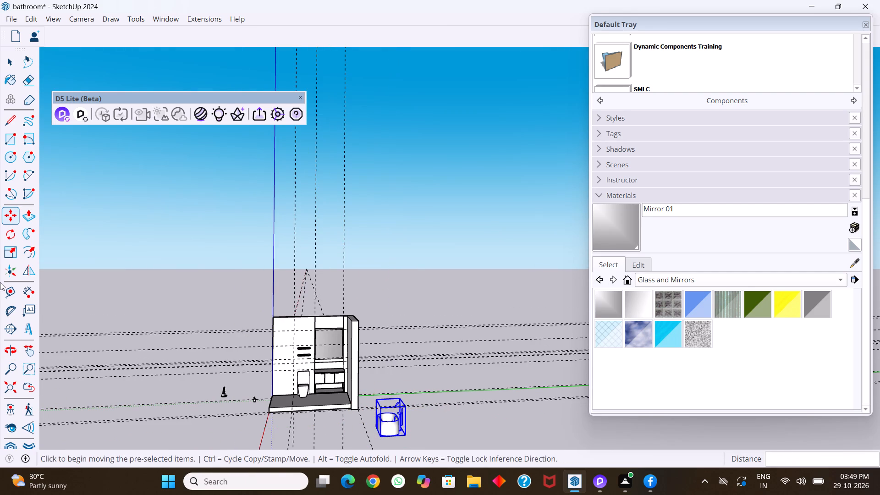
click(9, 233)
scroll(458, 434, down, 5)
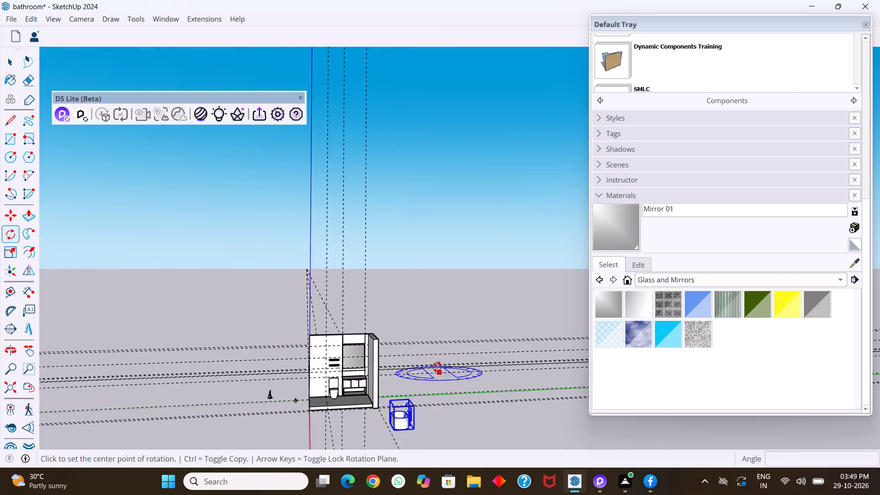
scroll(399, 448, up, 16)
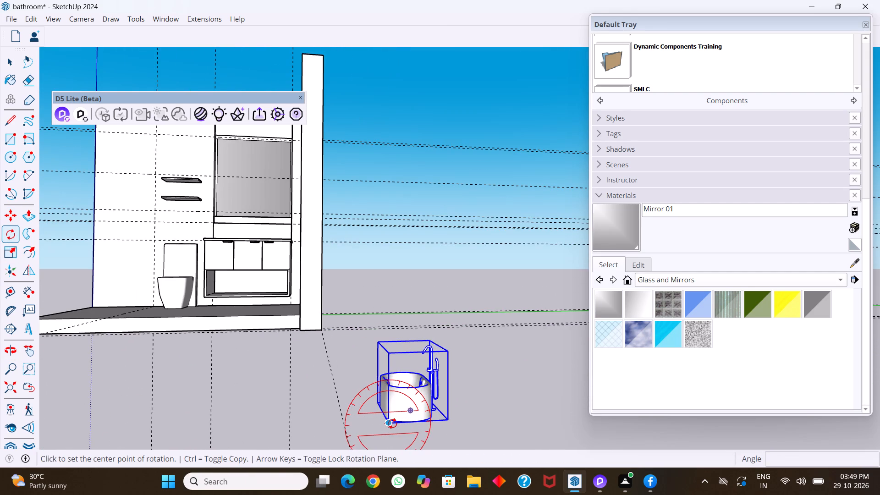
key(Up)
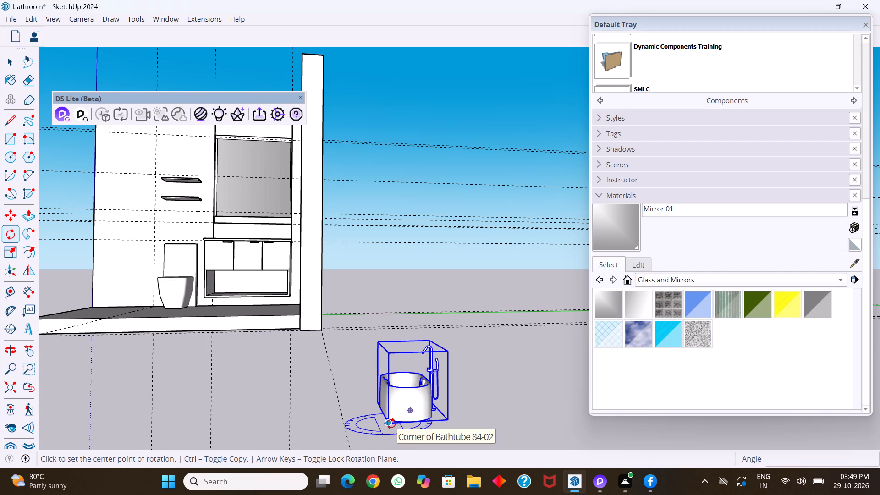
click(391, 423)
click(450, 423)
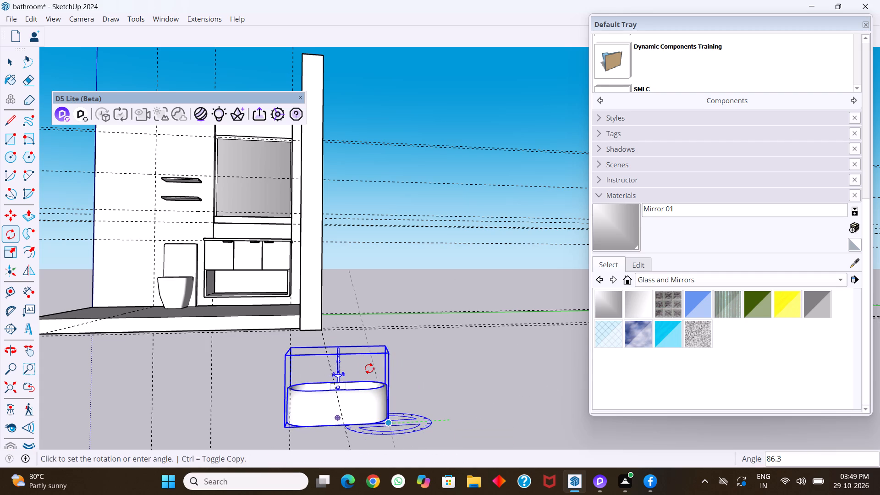
click(362, 370)
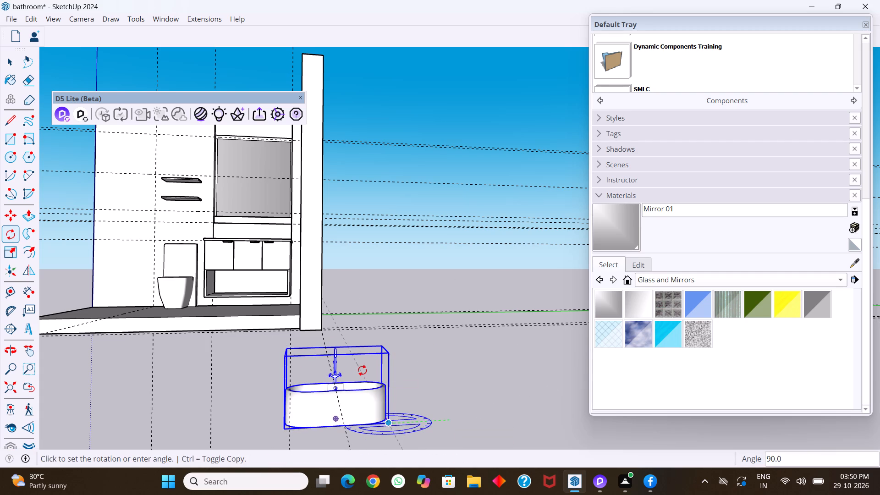
Scale the bathtub down uniformly to about 0.48 of its size, anchored at the opposite bottom corner.
key(s)
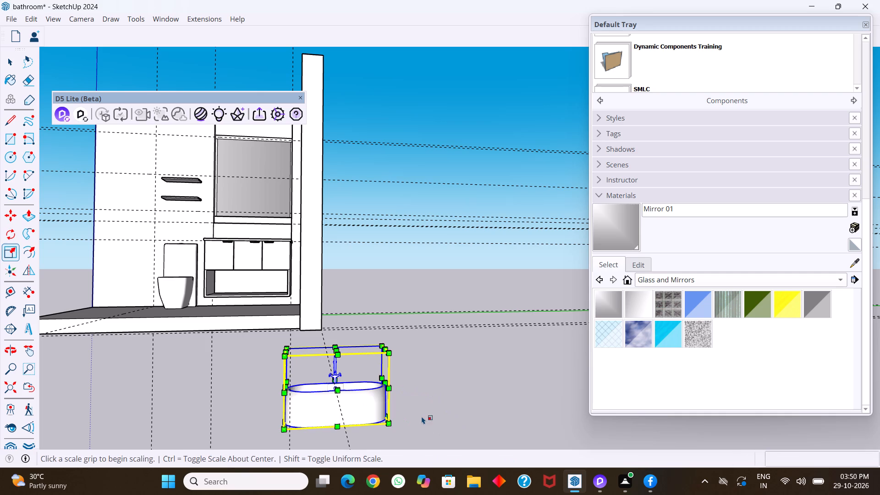
click(379, 345)
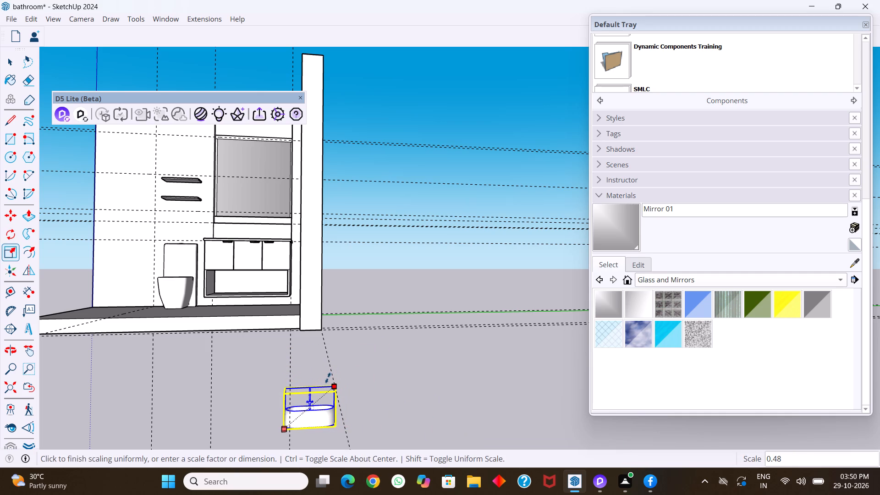
click(328, 378)
Move the scaled-down bathtub by its bottom corner from the ground onto the cabinet's countertop under the mirror.
key(m)
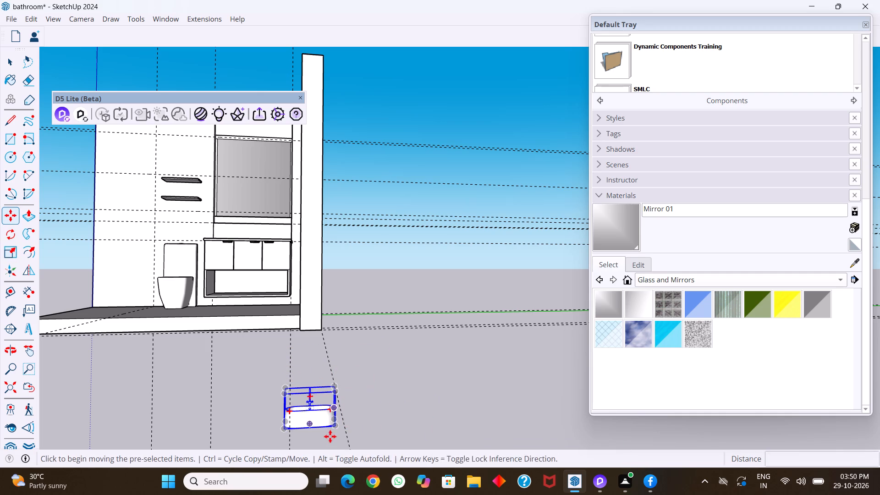
scroll(335, 427, up, 15)
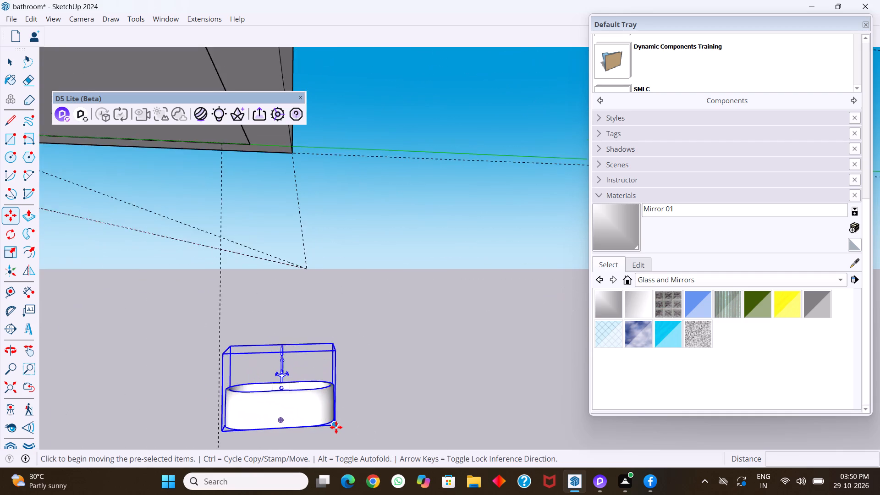
scroll(336, 427, up, 3)
click(335, 423)
scroll(330, 416, down, 10)
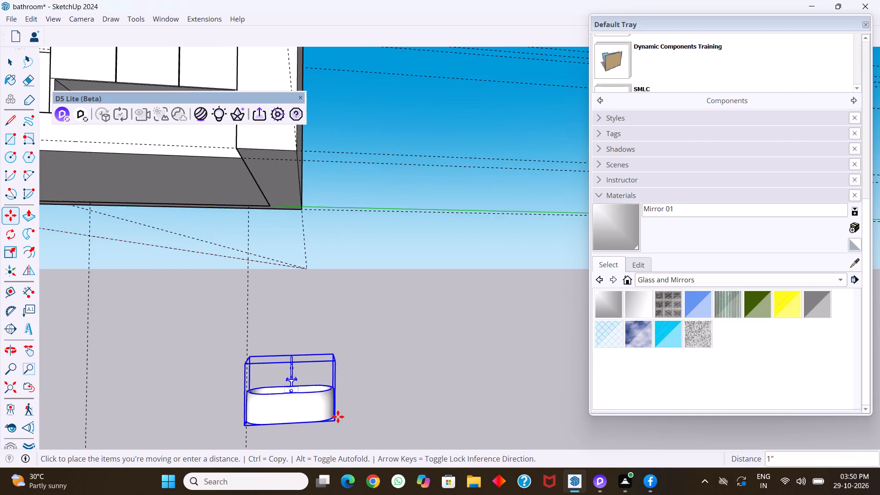
scroll(338, 417, down, 7)
middle_drag(254, 268, 269, 319)
middle_drag(232, 176, 242, 194)
scroll(241, 157, up, 5)
scroll(242, 168, down, 4)
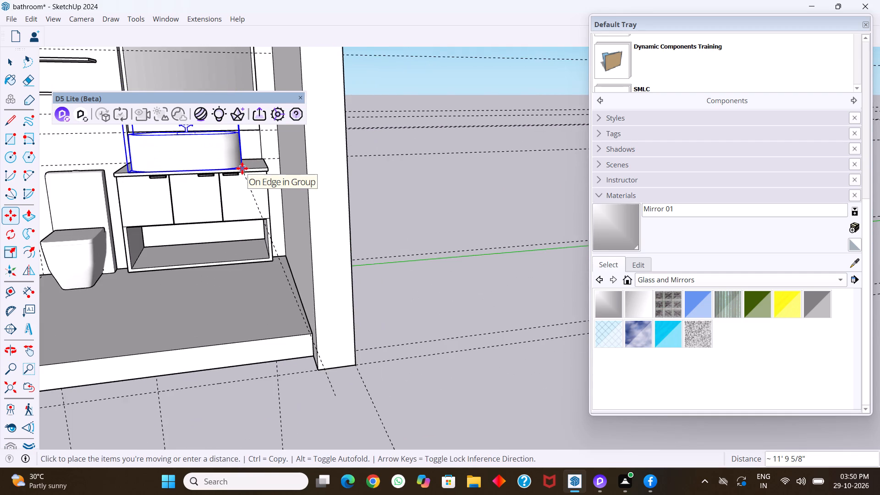
scroll(242, 168, up, 2)
click(252, 168)
Move the tub about 11 5/16" back across the countertop toward the mirror wall.
scroll(189, 220, down, 2)
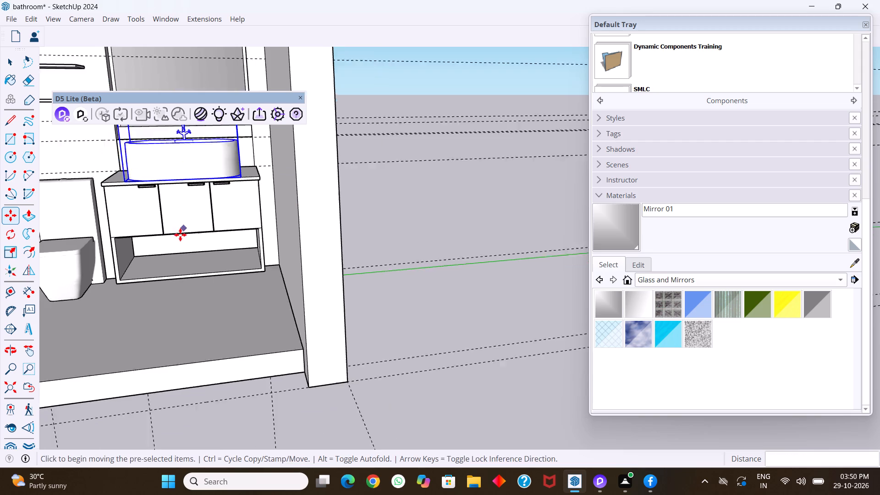
scroll(180, 235, down, 6)
middle_drag(195, 211, 250, 240)
middle_drag(160, 233, 255, 239)
middle_drag(120, 260, 135, 258)
scroll(135, 260, down, 4)
shift+middle_drag(139, 273, 260, 243)
middle_drag(183, 259, 331, 257)
middle_drag(203, 274, 245, 267)
middle_drag(198, 308, 230, 302)
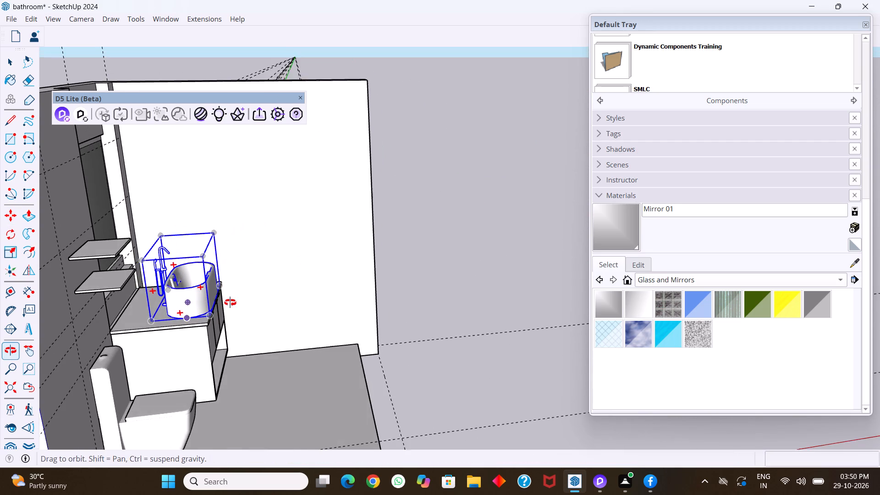
middle_drag(230, 302, 231, 302)
scroll(211, 318, up, 4)
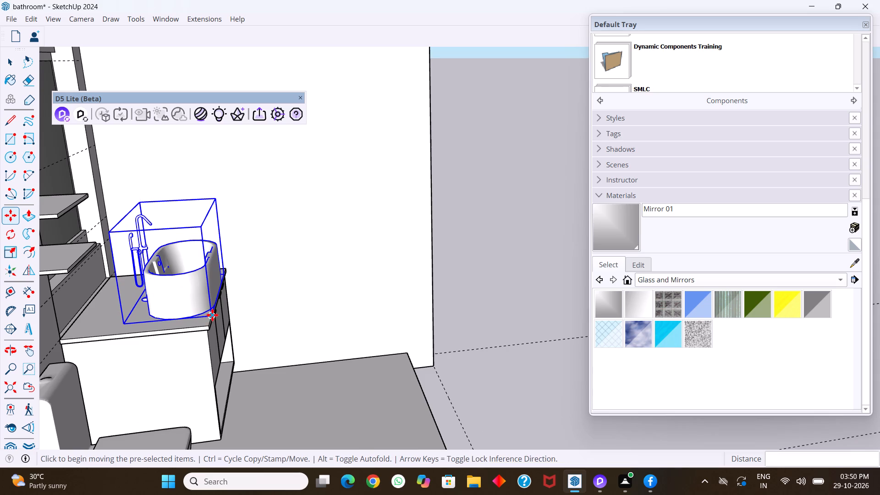
click(212, 315)
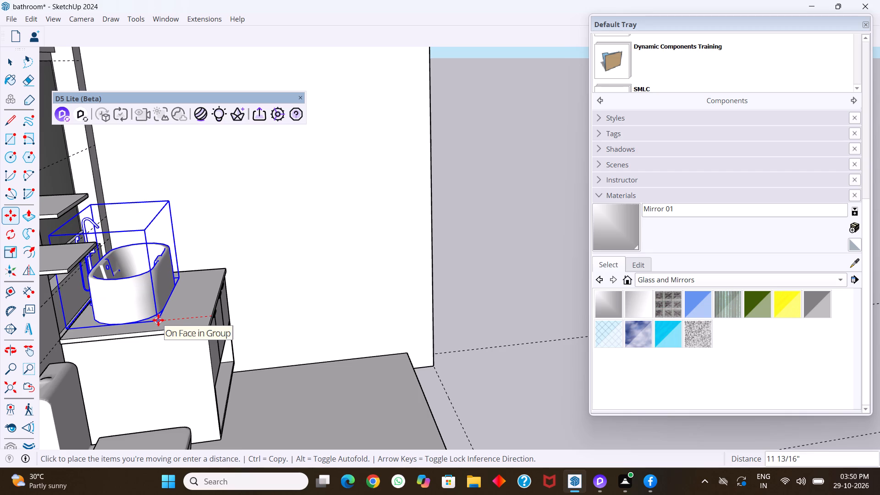
click(160, 319)
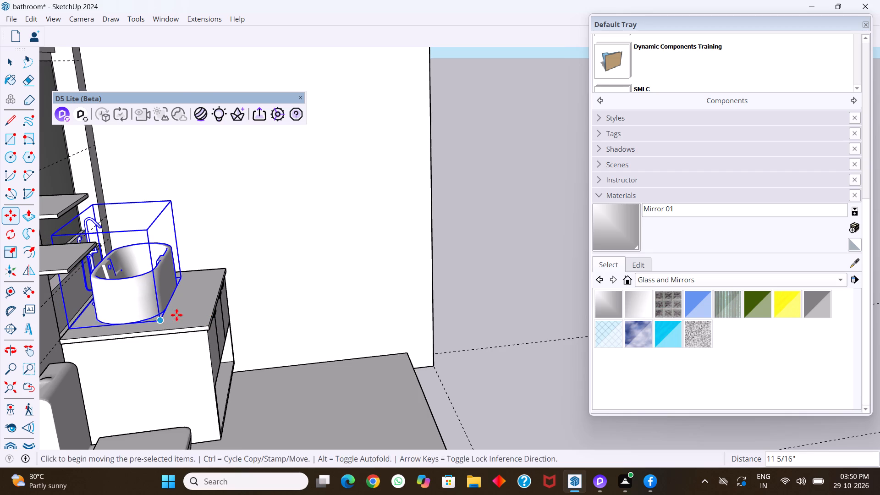
Scale the tub on the countertop uniformly to about 0.65 about its opposite bottom corner for use as a basin.
middle_drag(178, 314, 22, 342)
middle_drag(208, 256, 100, 261)
middle_drag(250, 255, 179, 261)
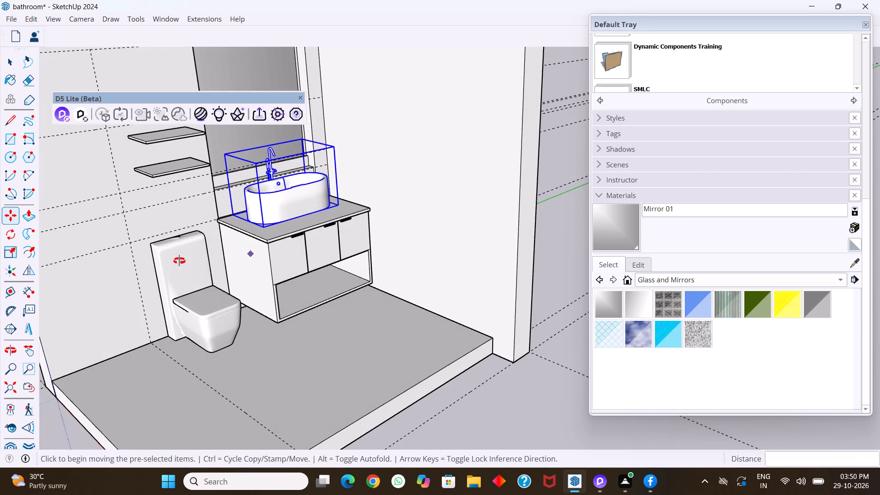
middle_drag(179, 261, 176, 262)
scroll(304, 233, down, 1)
shift+middle_drag(318, 207, 259, 330)
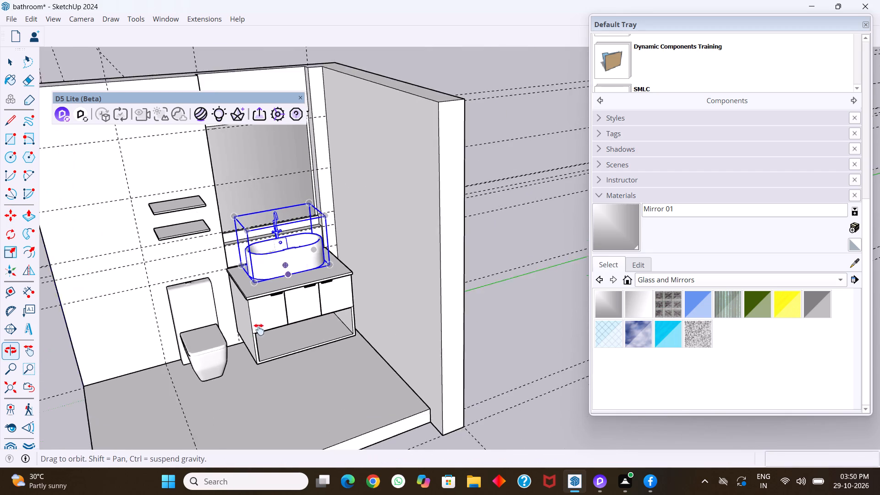
shift+middle_drag(259, 330, 258, 330)
middle_drag(328, 273, 278, 245)
key(s)
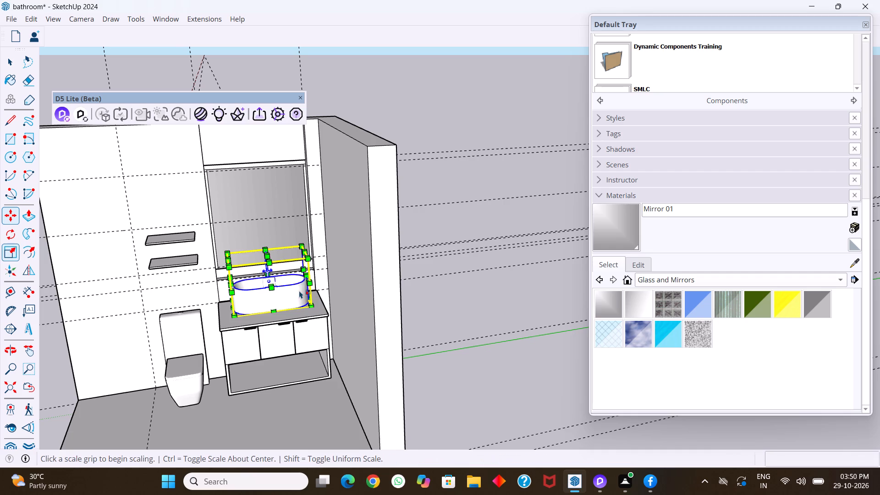
click(300, 247)
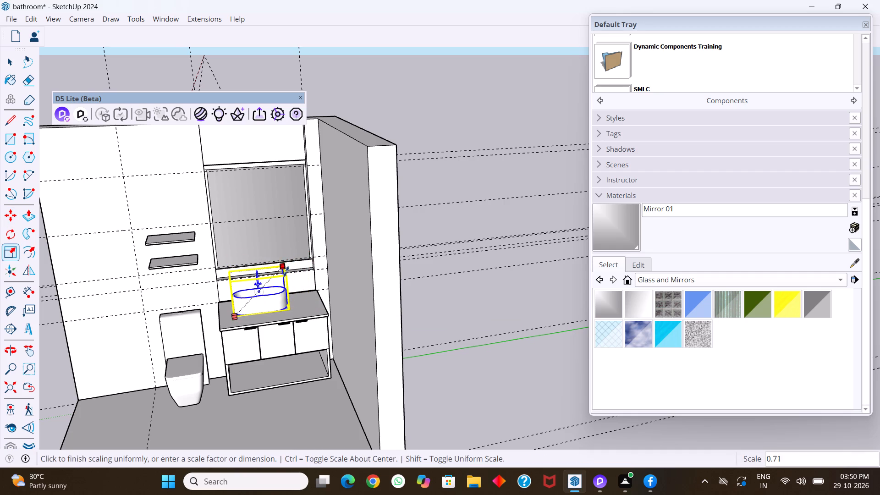
click(284, 273)
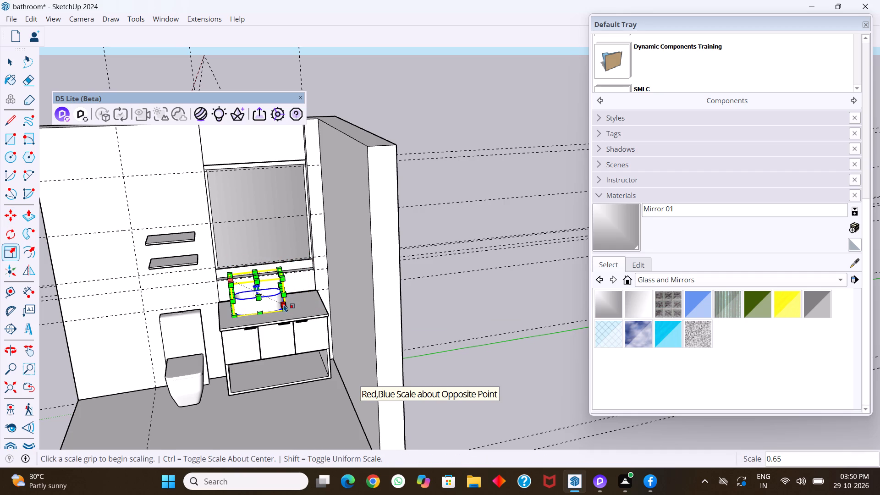
Move the basin about 4 7/16" along the countertop toward the side wall.
key(m)
scroll(286, 306, up, 5)
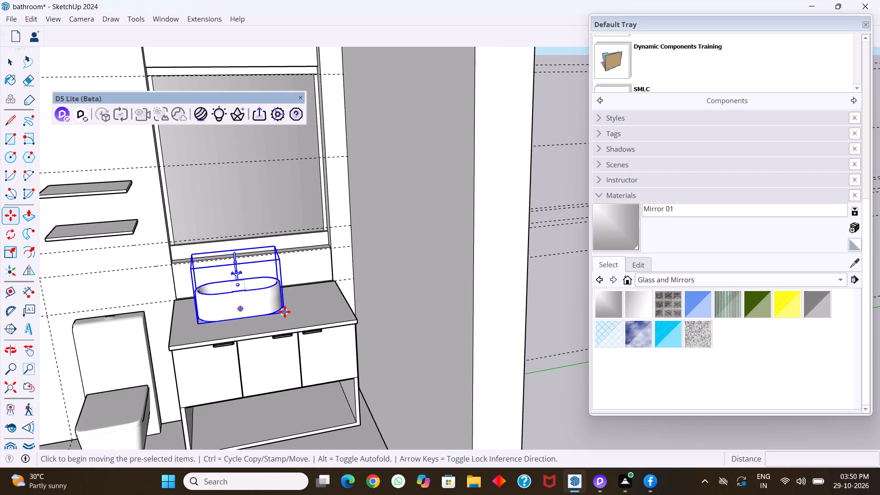
click(285, 312)
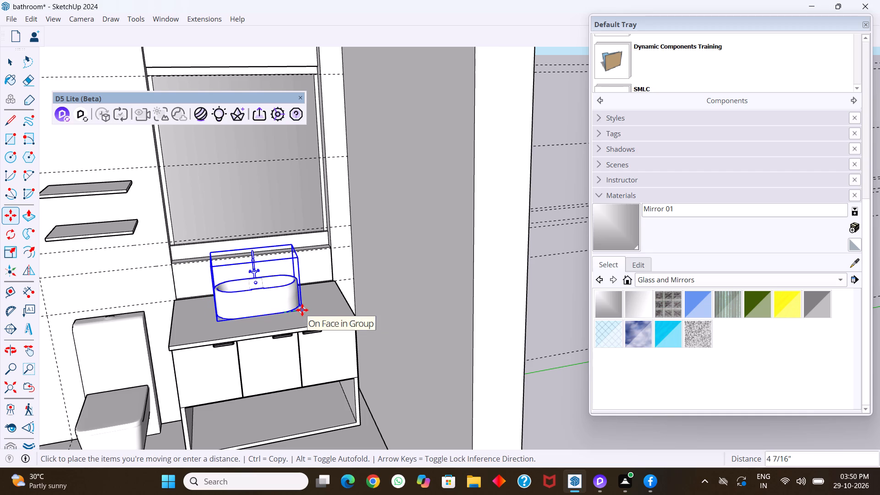
click(302, 310)
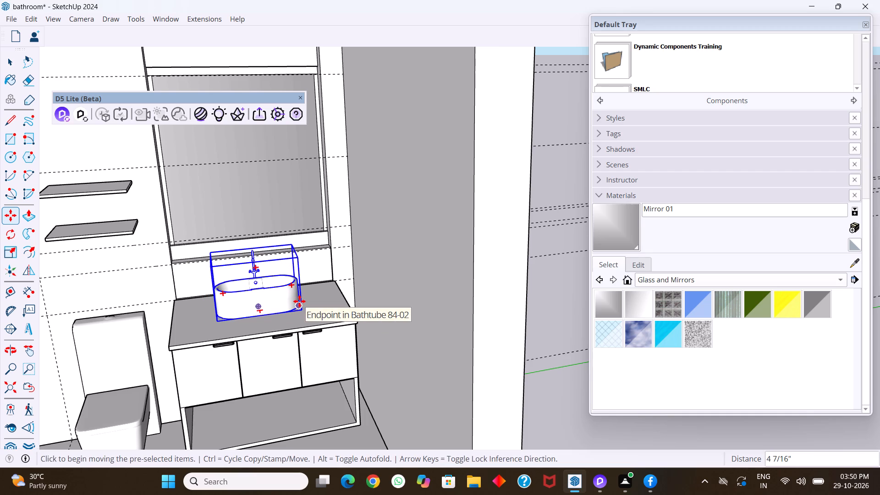
Stretch the basin lengthwise by about 1.16 at the side-wall end and about 1.04 at the toilet end, and deselect it.
key(s)
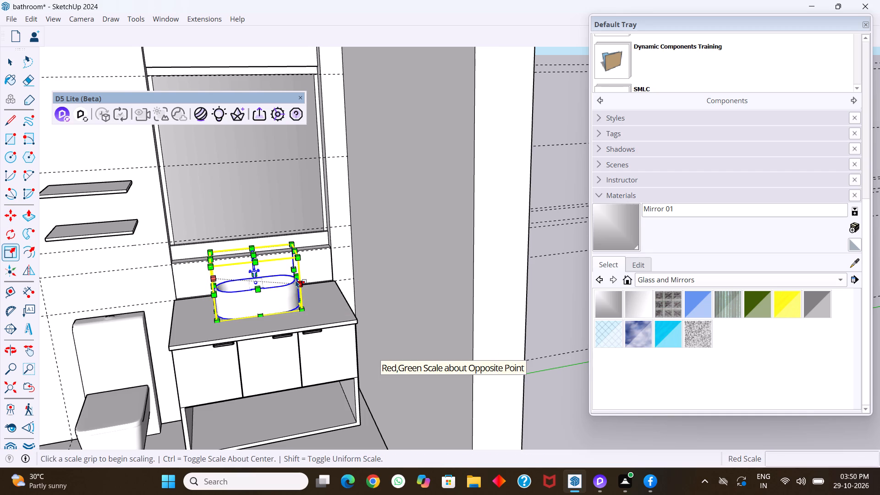
scroll(295, 281, up, 4)
click(296, 279)
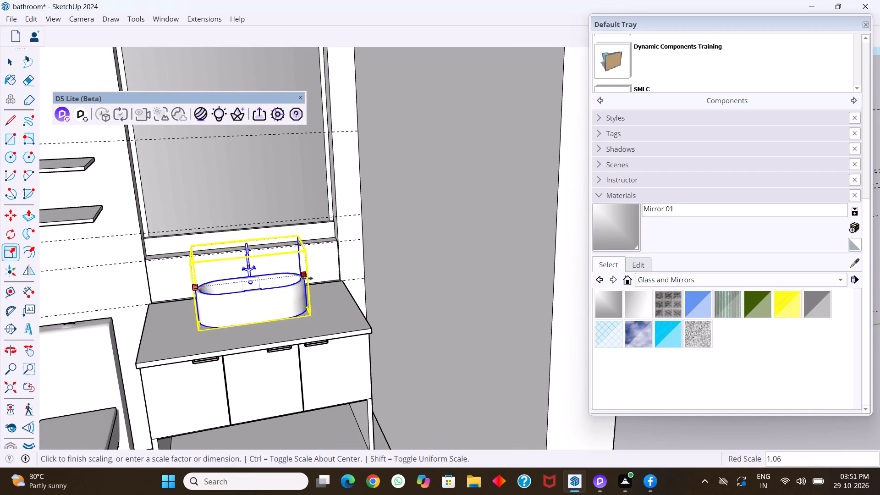
click(313, 278)
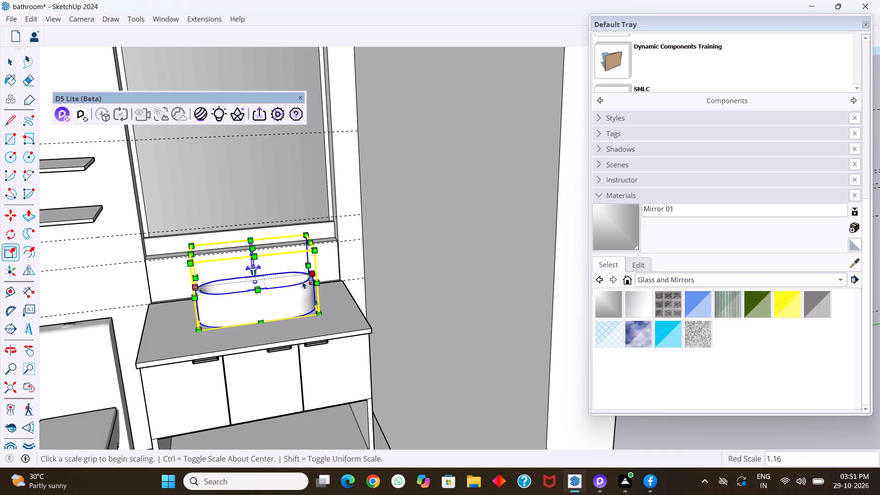
click(199, 285)
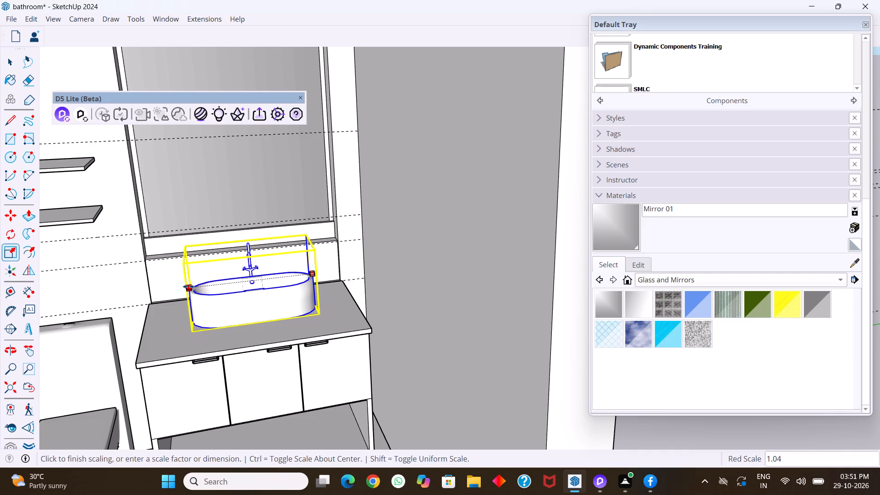
click(187, 287)
key(space)
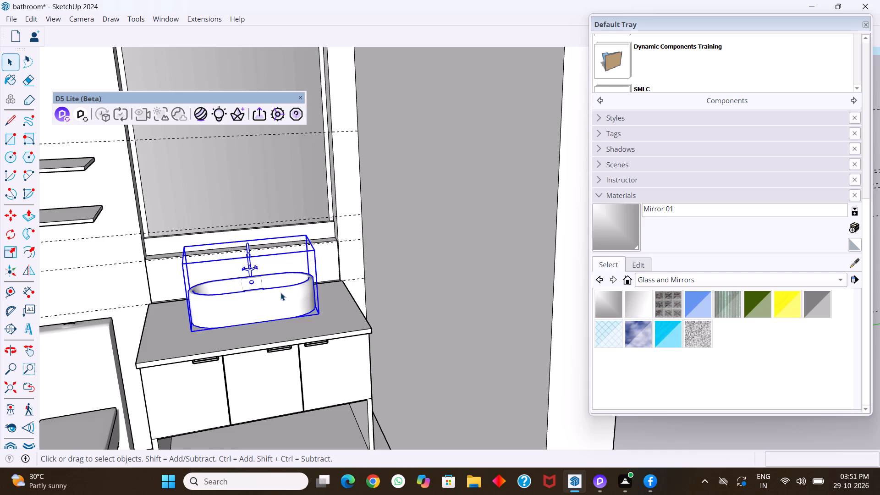
scroll(258, 284, down, 9)
click(441, 302)
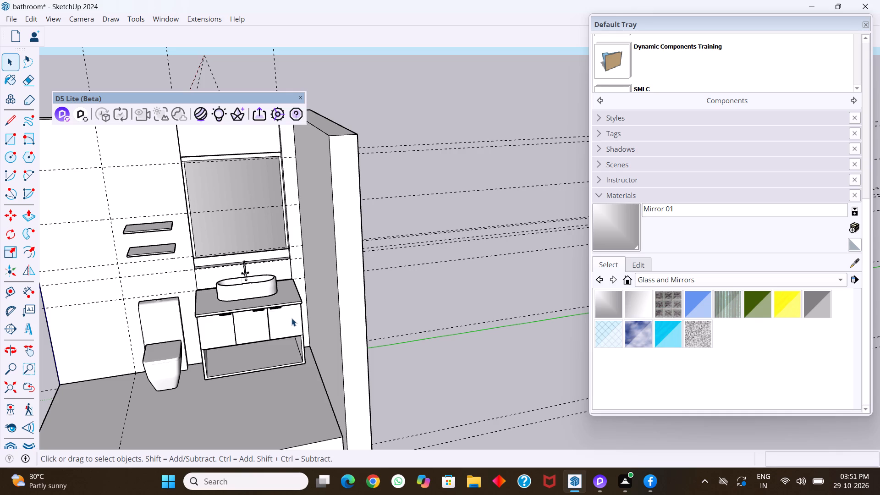
Open the upper wall shelf's group and select the top face's short end edge farthest from the mirror.
middle_drag(167, 248, 167, 337)
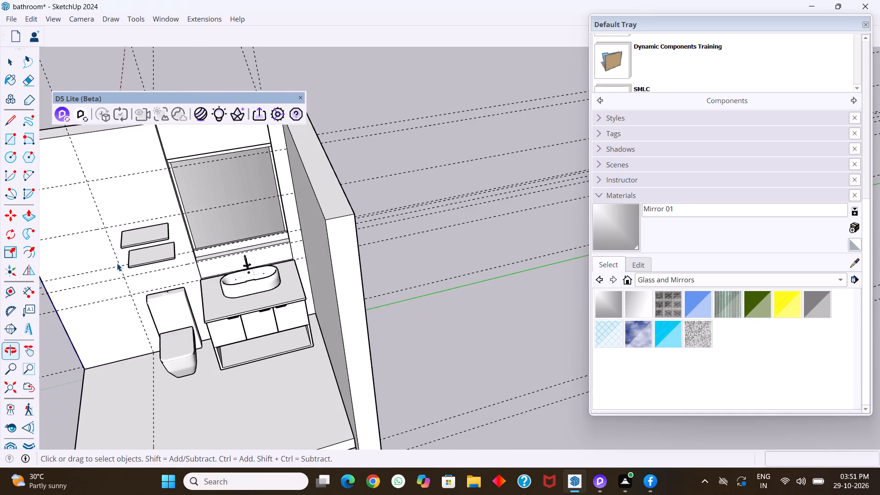
scroll(123, 247, up, 7)
click(145, 235)
double_click(145, 235)
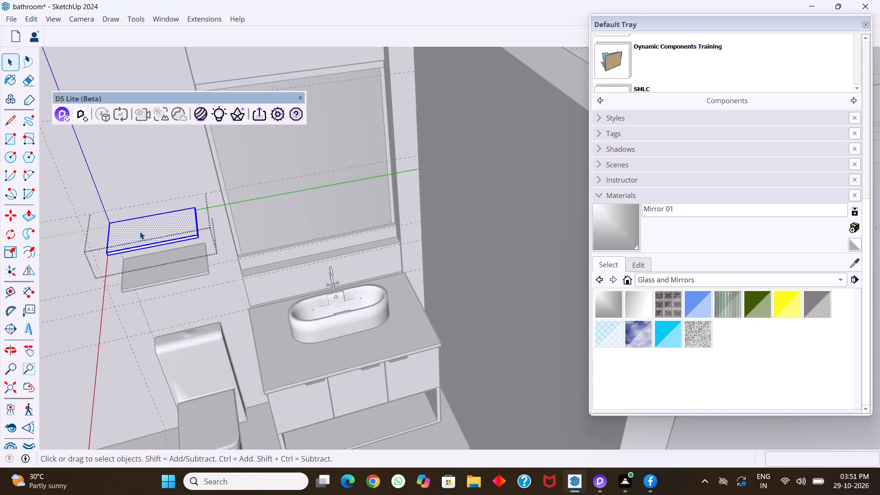
click(140, 231)
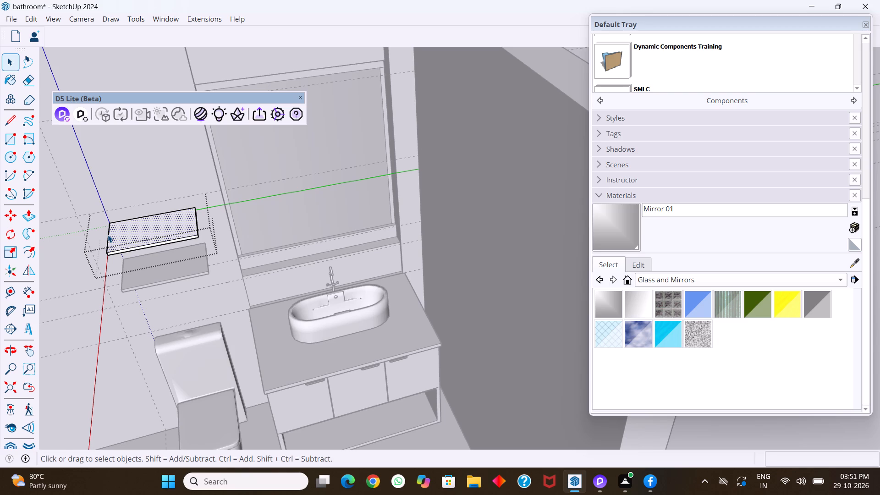
click(108, 235)
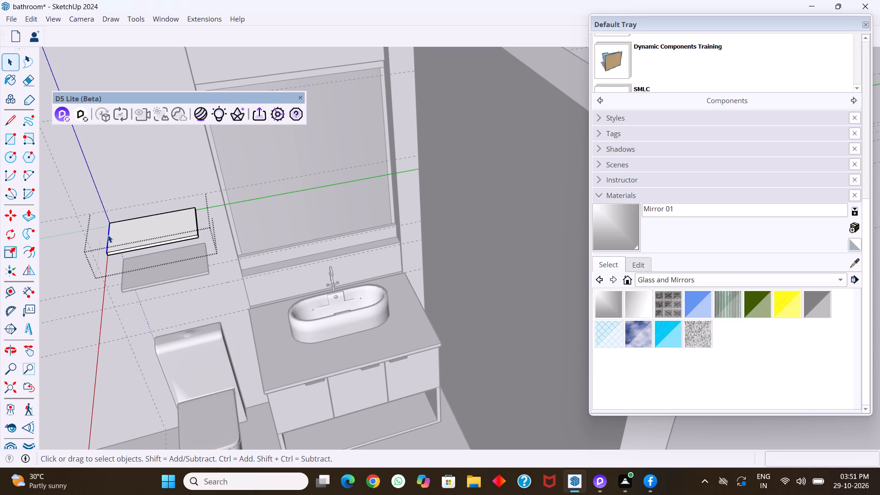
Set up a Type B rail in MajRail and start drawing it.
click(200, 19)
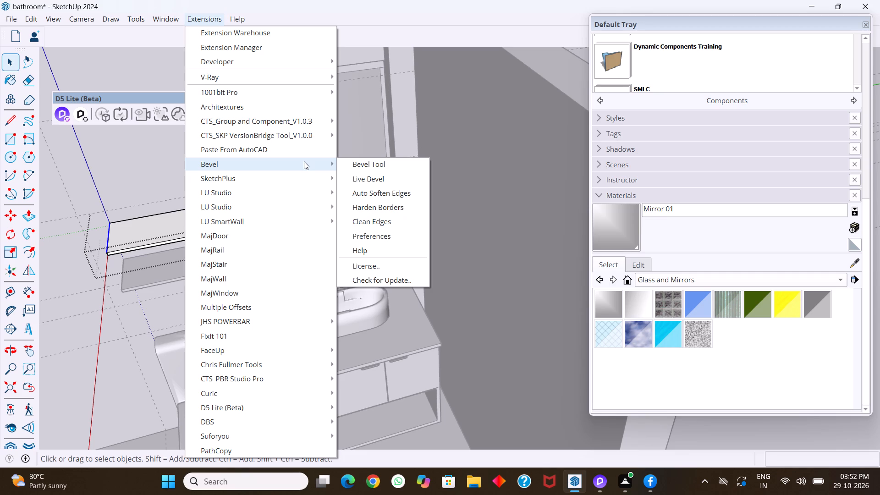
click(263, 246)
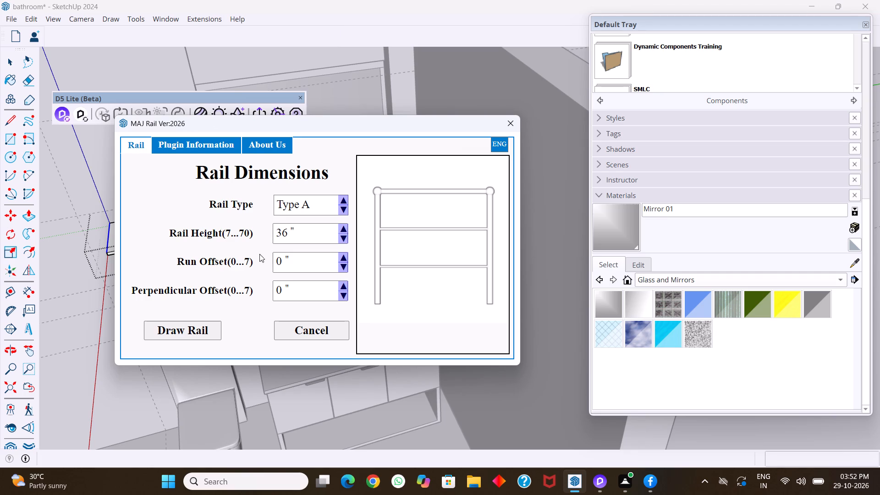
click(343, 206)
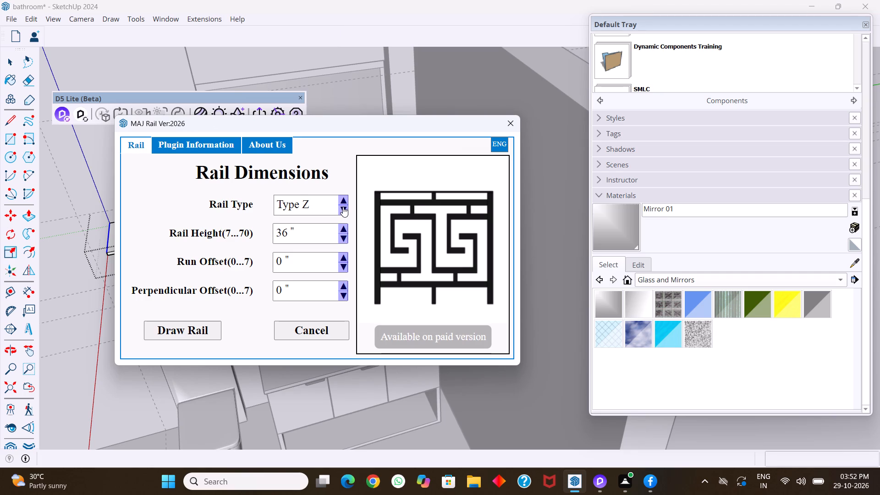
click(341, 201)
click(341, 201)
click(341, 201)
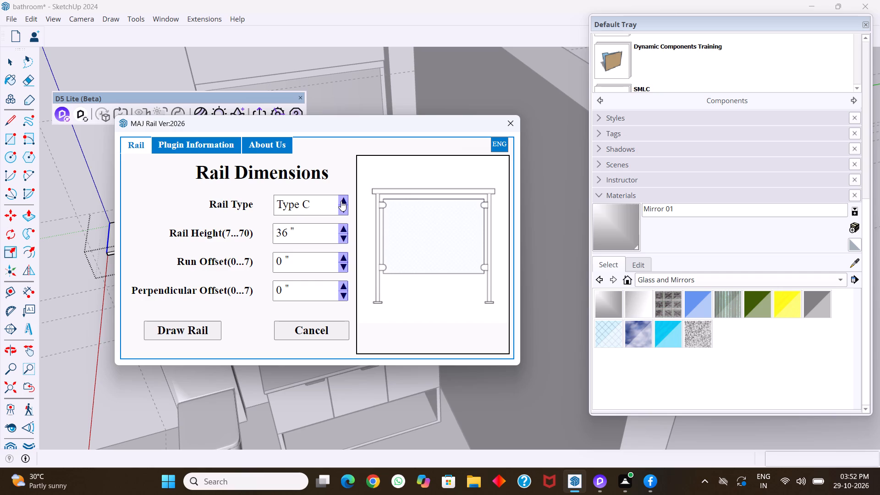
click(341, 206)
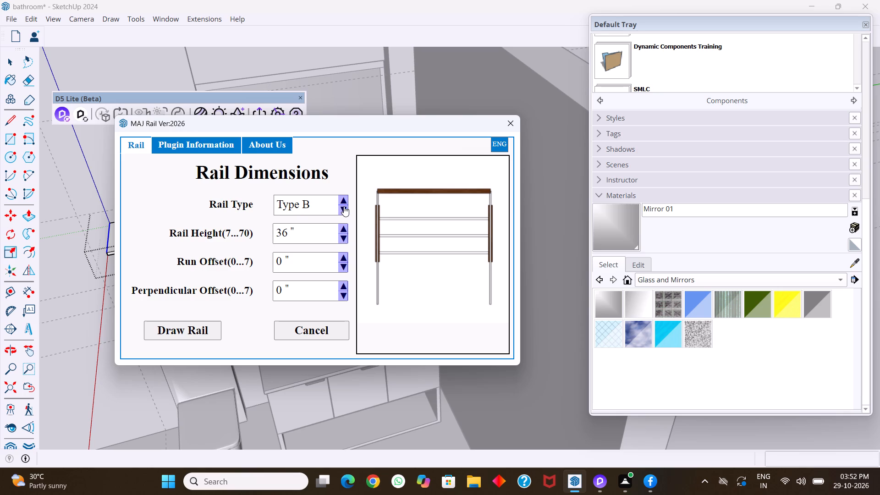
click(343, 209)
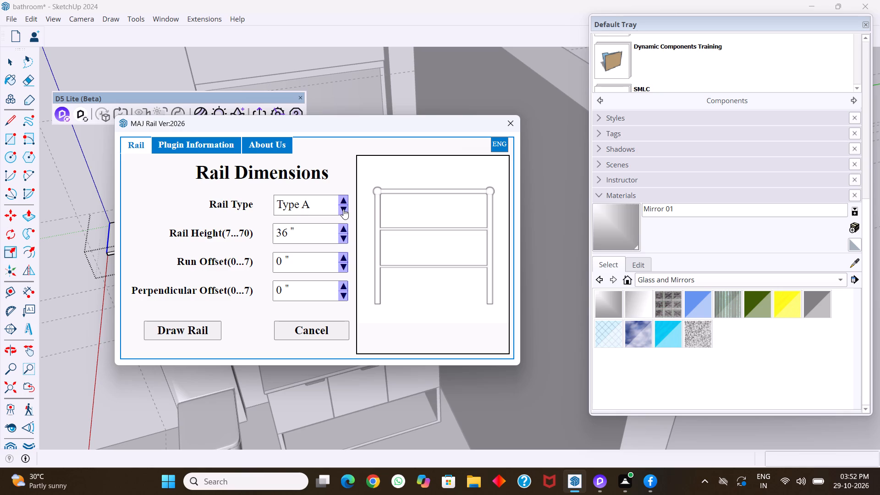
click(343, 198)
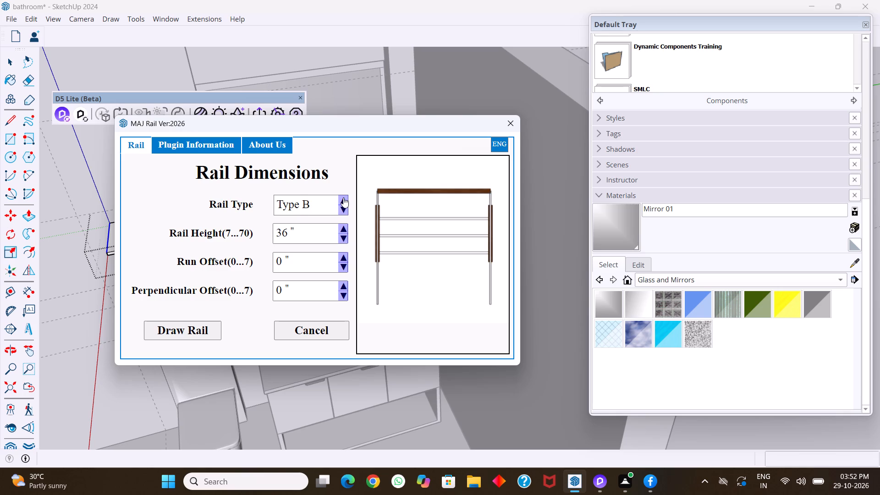
click(343, 198)
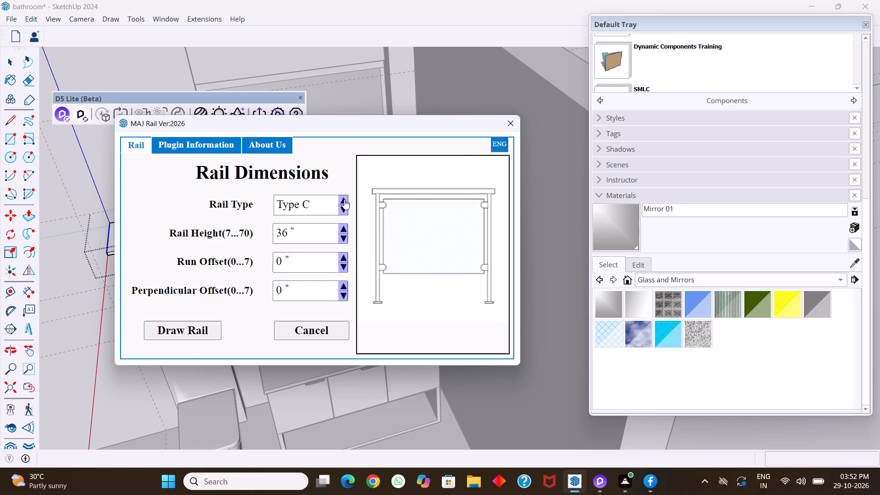
click(341, 209)
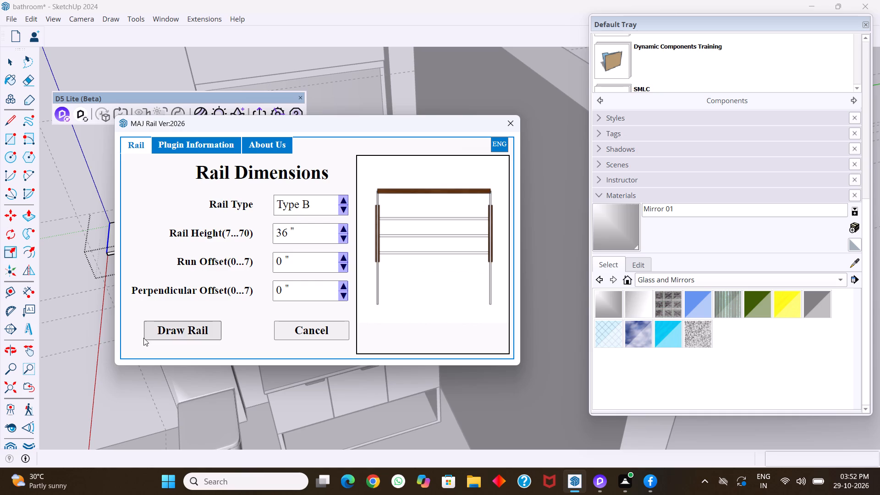
click(164, 328)
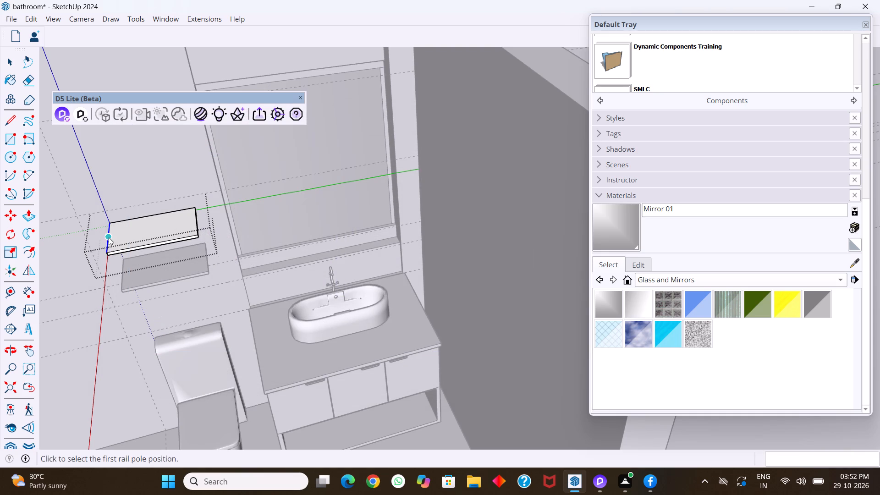
Draw the rail between the two corners of the upper shelf's short end edge farthest from the mirror, and leave the rail tool.
scroll(114, 238, up, 10)
click(107, 211)
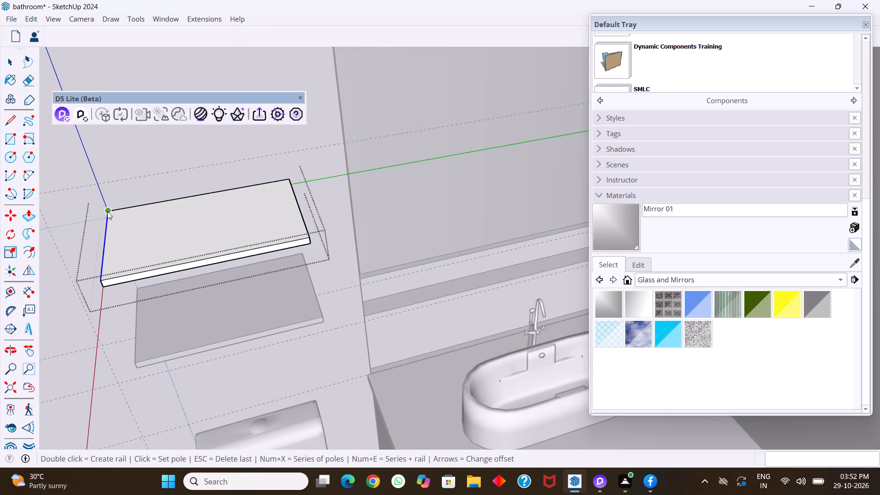
click(101, 279)
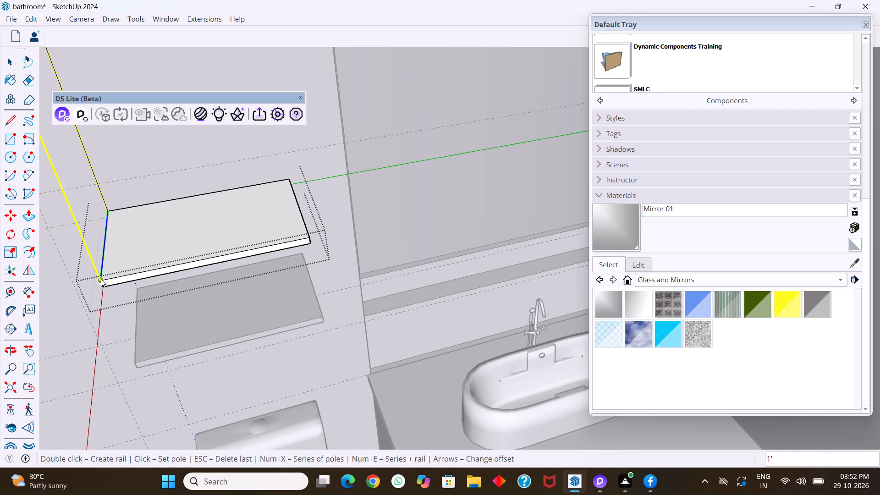
click(101, 279)
scroll(141, 249, down, 16)
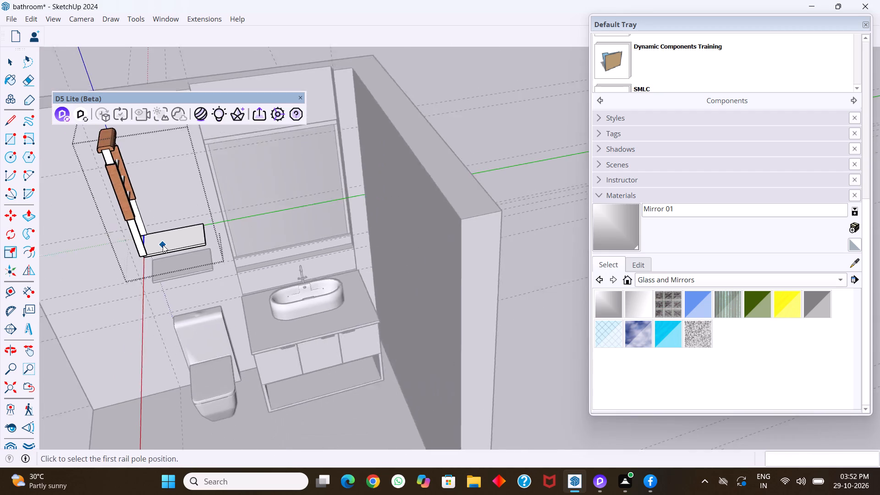
scroll(163, 245, down, 2)
middle_drag(143, 245, 242, 192)
middle_drag(116, 225, 165, 195)
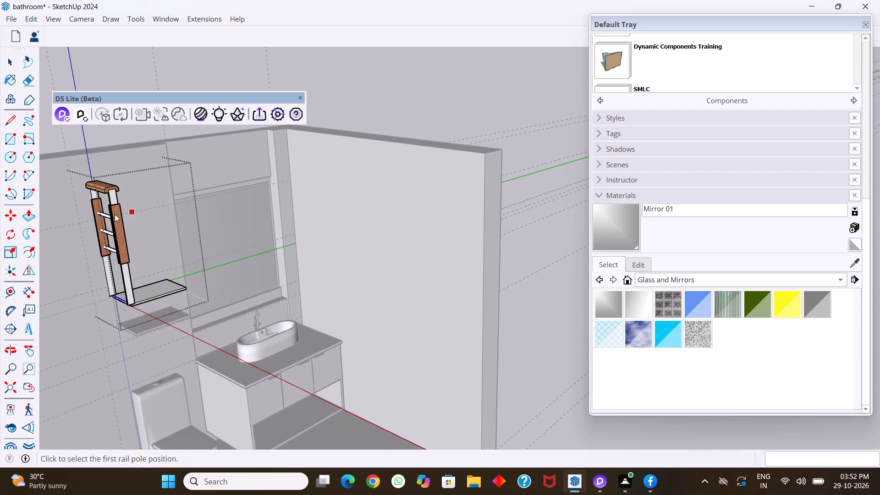
click(115, 214)
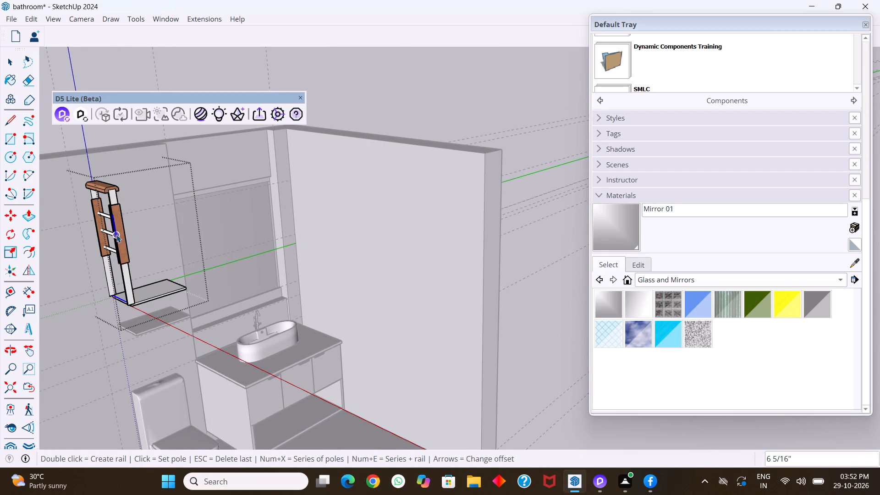
key(space)
Scale the rail's height down to about 0.12 so it forms a low guard on the upper shelf.
click(116, 235)
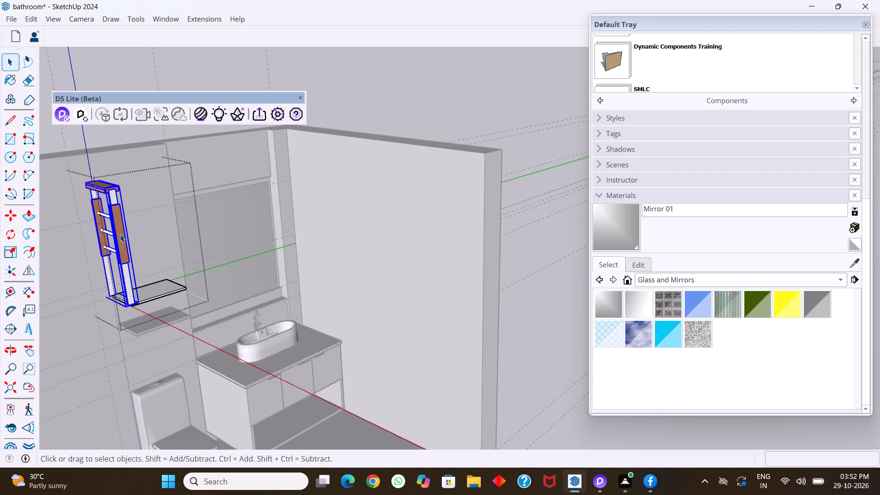
key(s)
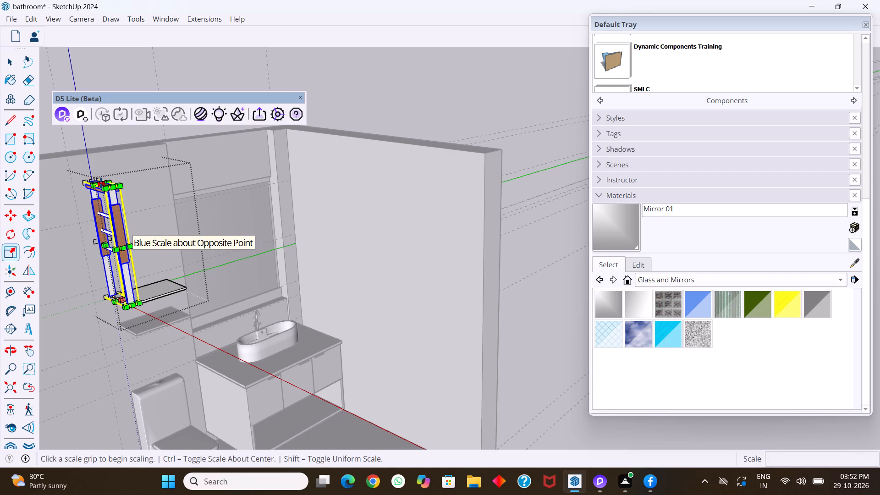
click(101, 183)
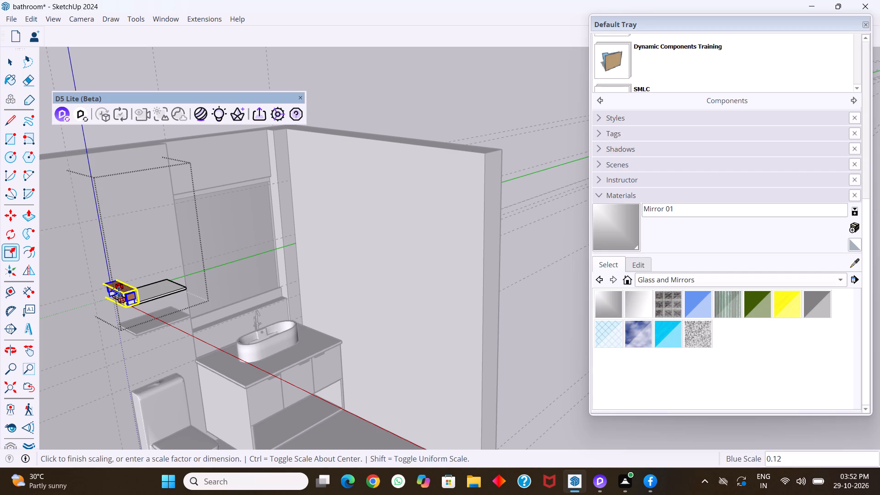
click(119, 288)
Thin the rail across its thickness to about 0.14.
scroll(128, 294, up, 3)
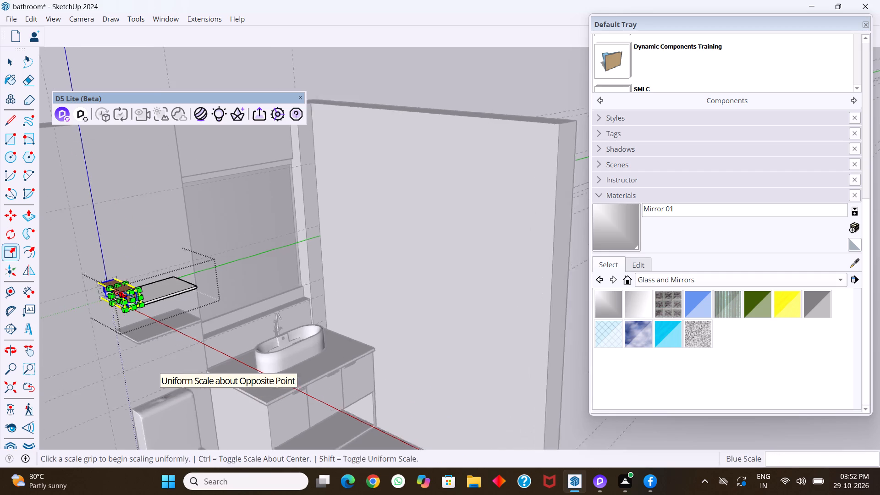
scroll(128, 294, up, 13)
middle_drag(112, 302, 174, 273)
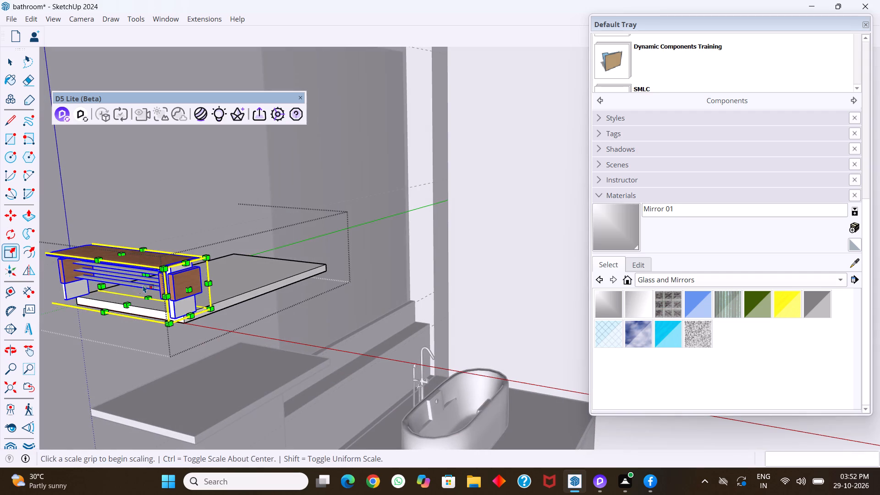
click(143, 275)
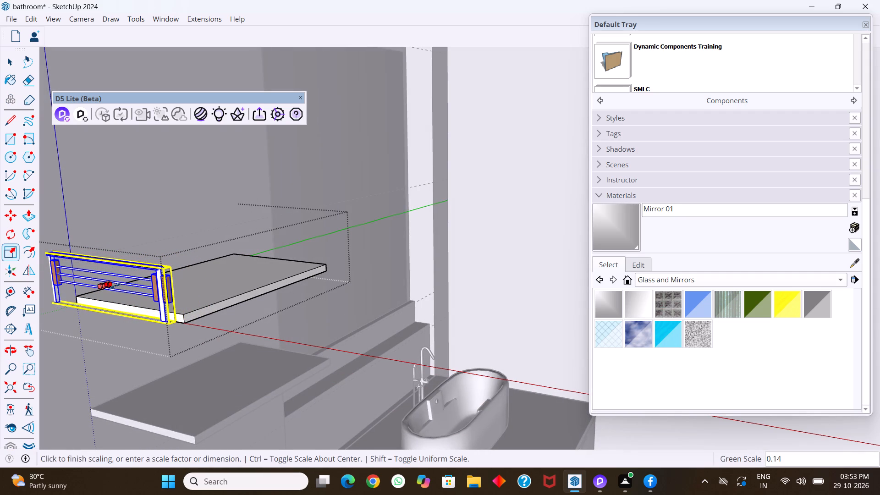
click(115, 286)
Move the rail about 2 1/16" by its bottom outer corner onto the top front corner of the upper shelf.
middle_drag(161, 317, 76, 333)
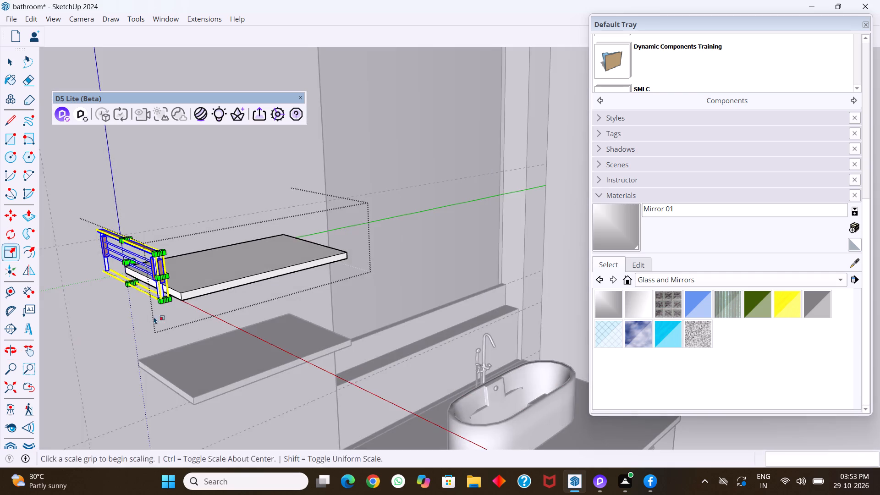
middle_drag(154, 316, 112, 323)
key(m)
scroll(142, 291, up, 15)
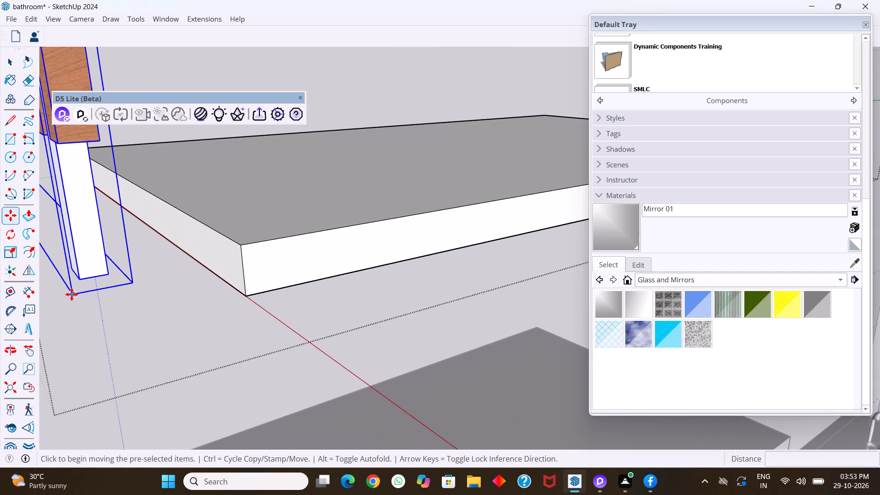
click(71, 294)
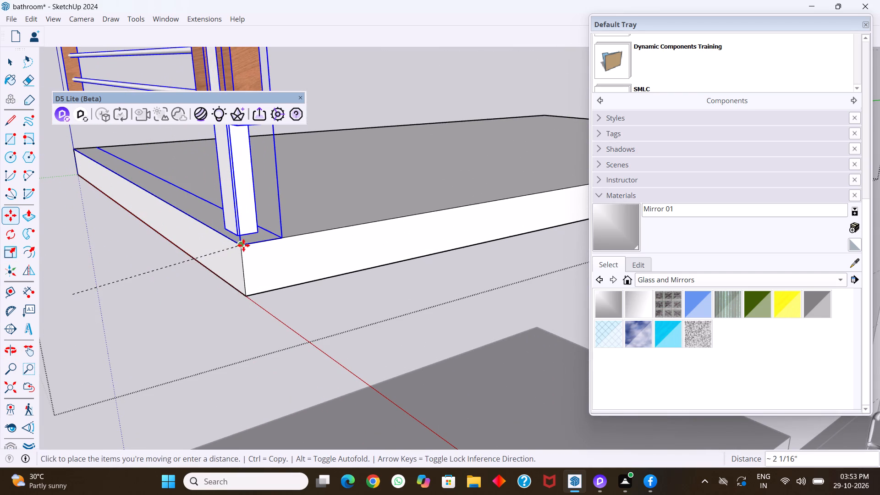
click(243, 245)
Move the rail about 1 7/16" along the shelf's short end so that its rear end meets the wall.
scroll(275, 293, down, 11)
middle_drag(253, 270, 196, 280)
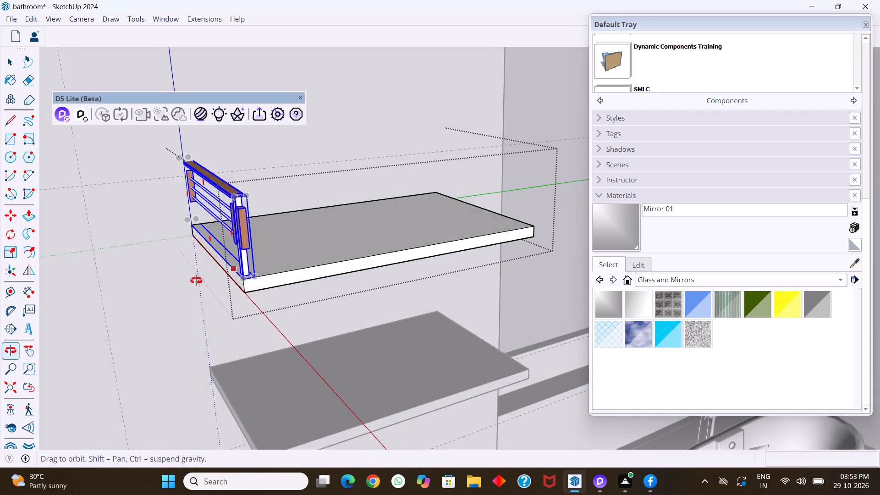
middle_drag(196, 280, 194, 280)
middle_drag(207, 240, 317, 219)
middle_drag(203, 224, 273, 244)
click(191, 192)
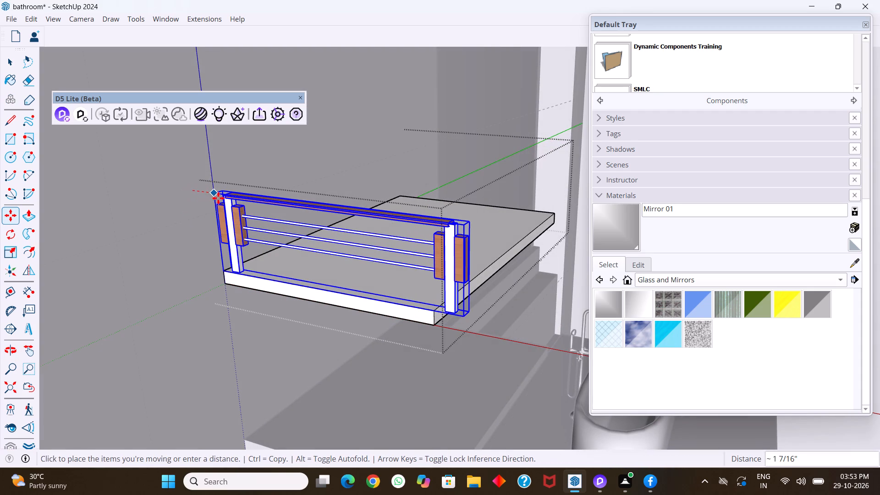
click(217, 198)
Shorten the rail lengthwise to about 0.89 so that its front end aligns with the shelf's front edge.
middle_drag(295, 256, 225, 269)
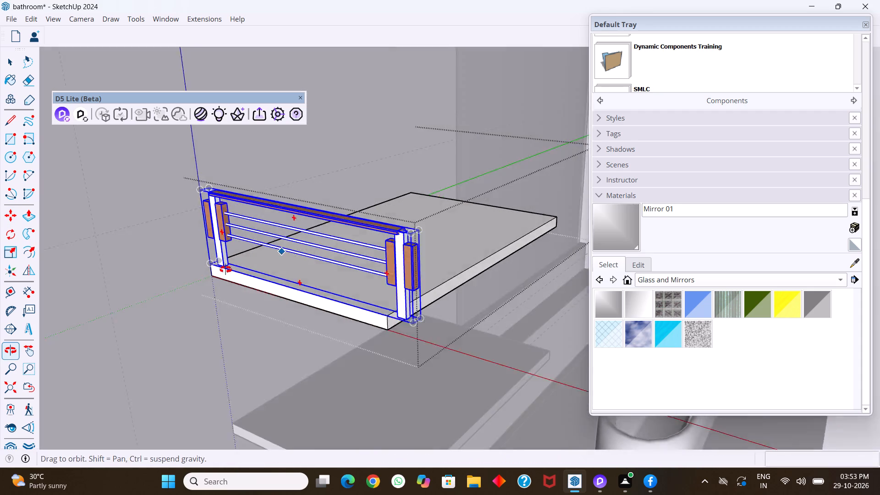
middle_drag(225, 269, 190, 277)
middle_drag(299, 264, 220, 196)
middle_drag(273, 210, 255, 214)
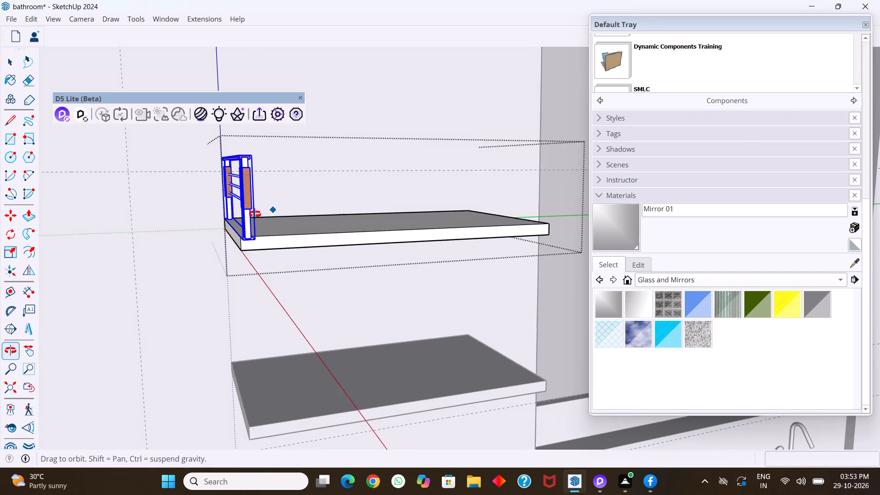
middle_drag(255, 214, 192, 225)
middle_drag(235, 200, 231, 222)
scroll(221, 260, up, 6)
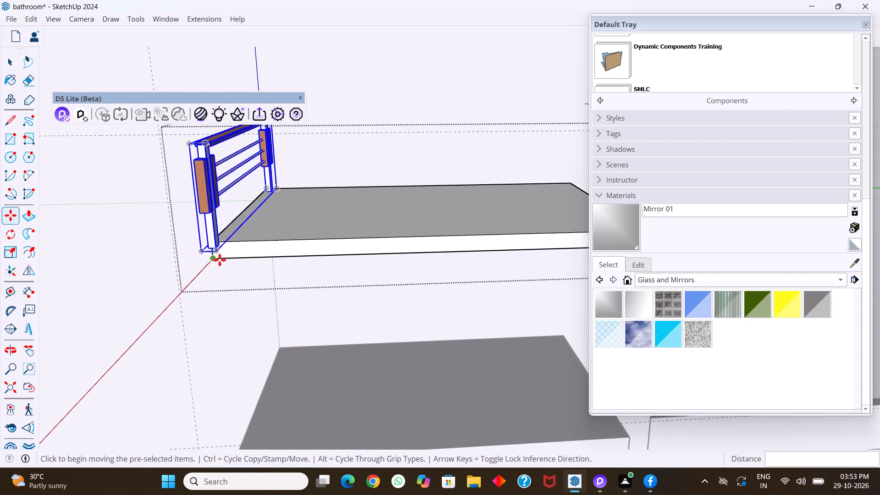
scroll(220, 260, up, 5)
scroll(244, 224, down, 2)
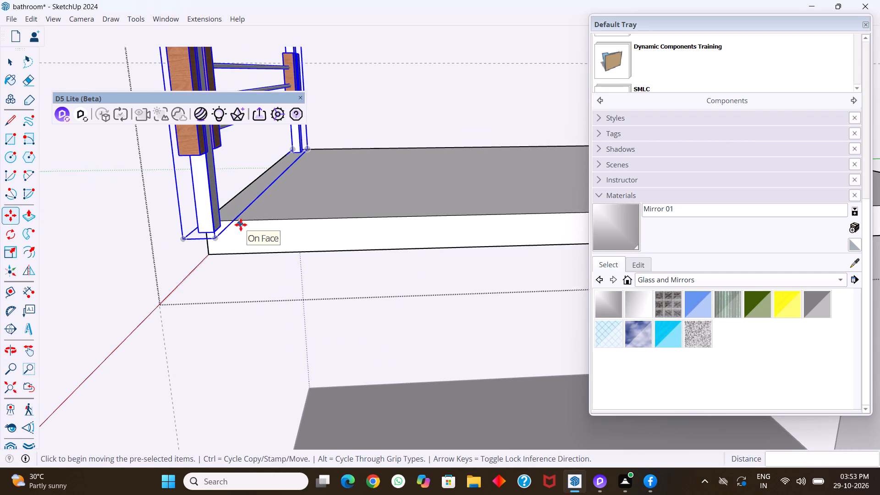
scroll(241, 225, down, 1)
key(s)
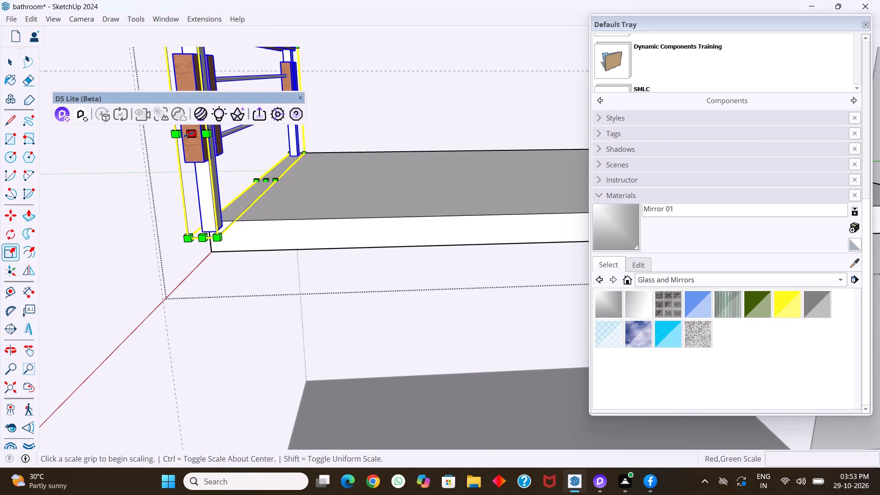
click(188, 134)
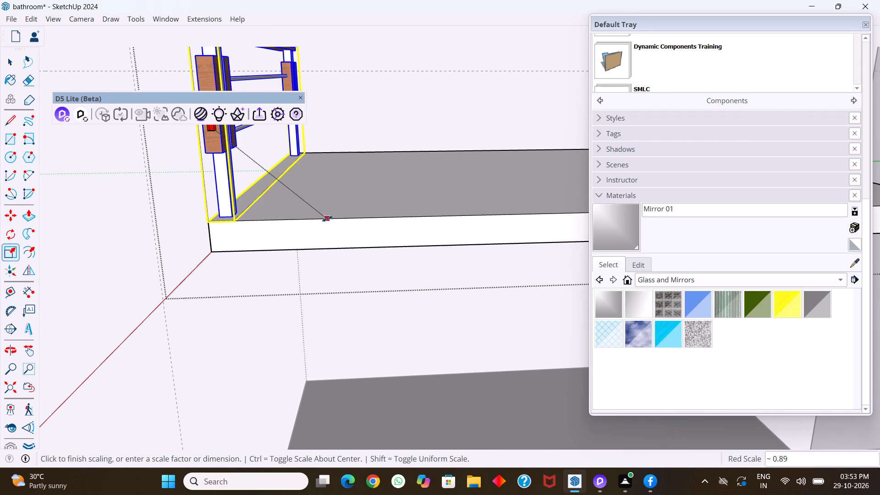
click(327, 219)
Copy the end rail straight along the upper shelf's front edge onto the shelf's opposite short end.
scroll(259, 210, down, 4)
middle_drag(260, 215, 261, 226)
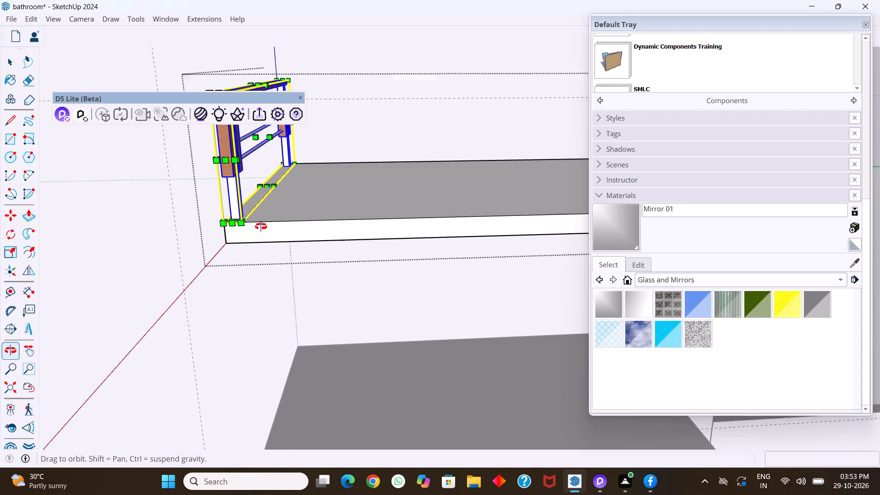
middle_drag(261, 226, 249, 264)
key(m)
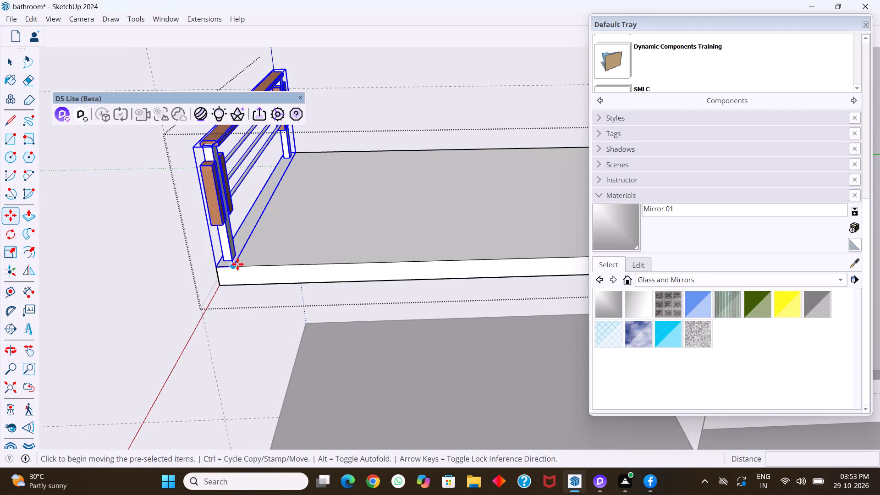
click(233, 267)
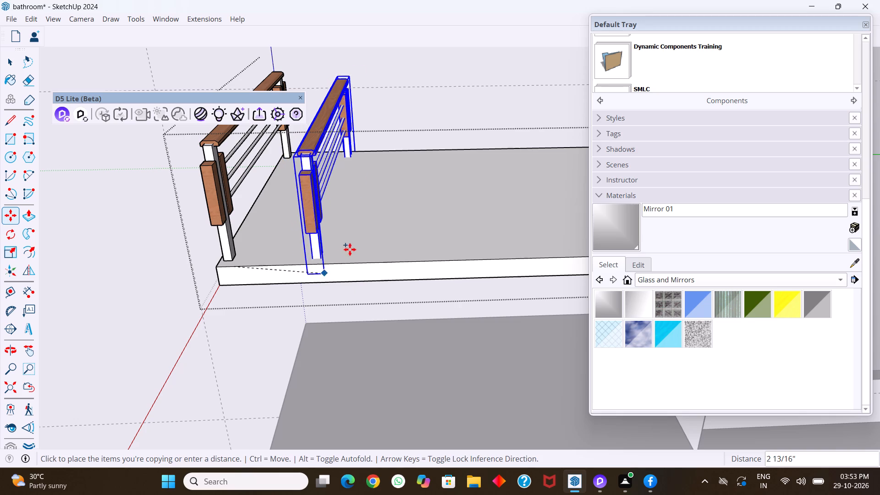
key(Left)
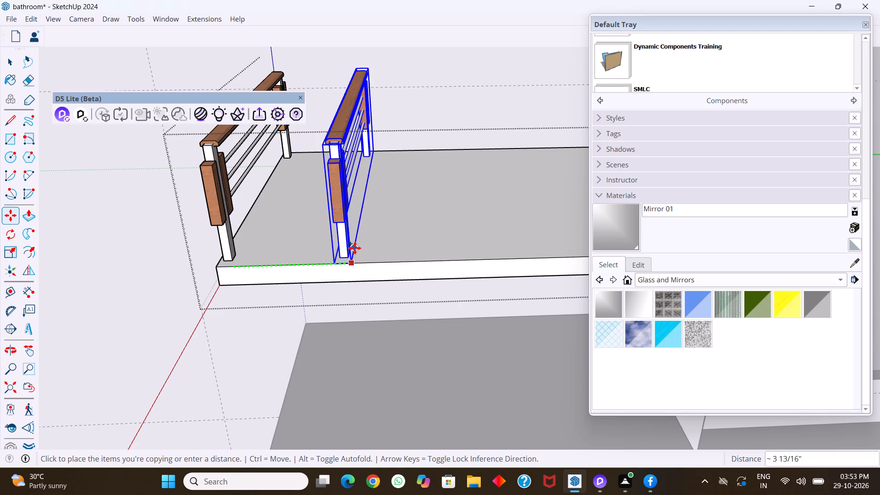
scroll(348, 248, down, 13)
scroll(460, 252, up, 8)
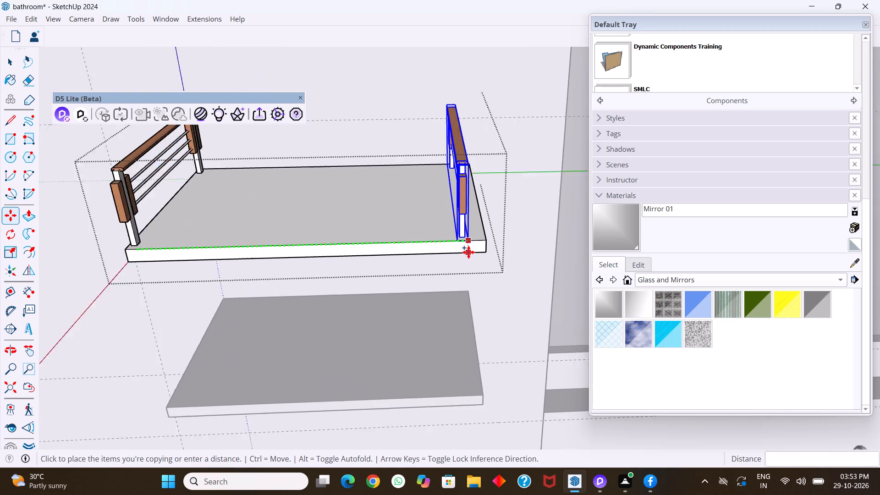
scroll(468, 252, up, 4)
click(496, 239)
scroll(442, 256, down, 5)
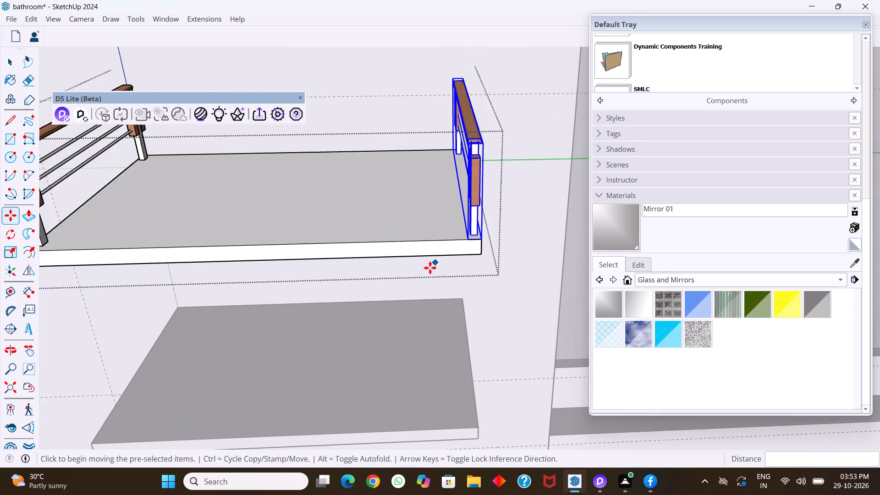
scroll(430, 268, down, 8)
Copy both end rails 10" straight down onto the lower shelf and leave the shelf group.
key(space)
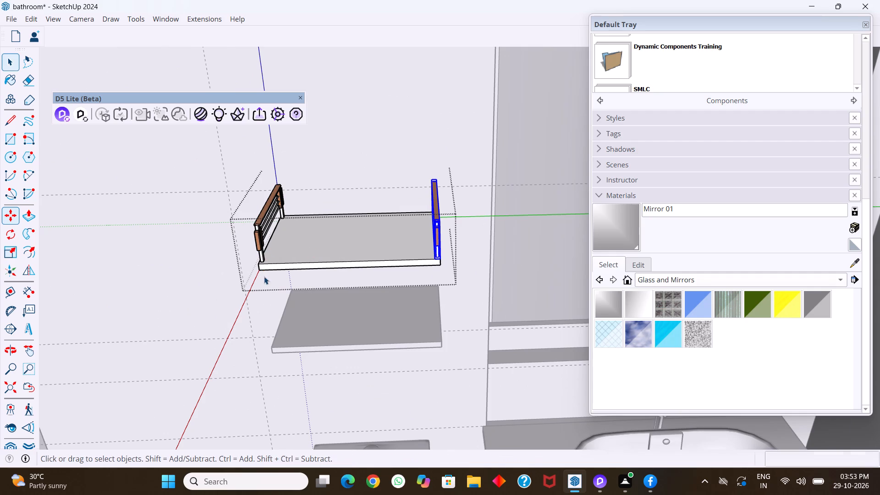
click(261, 249)
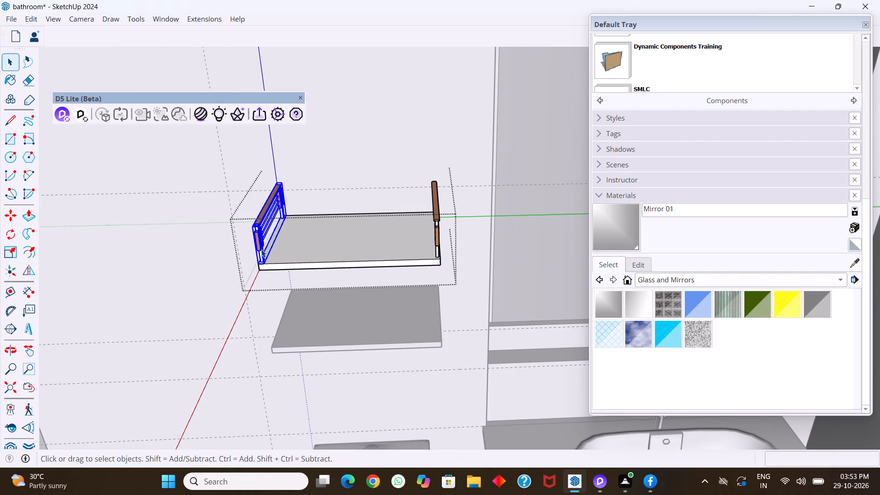
shift+click(435, 229)
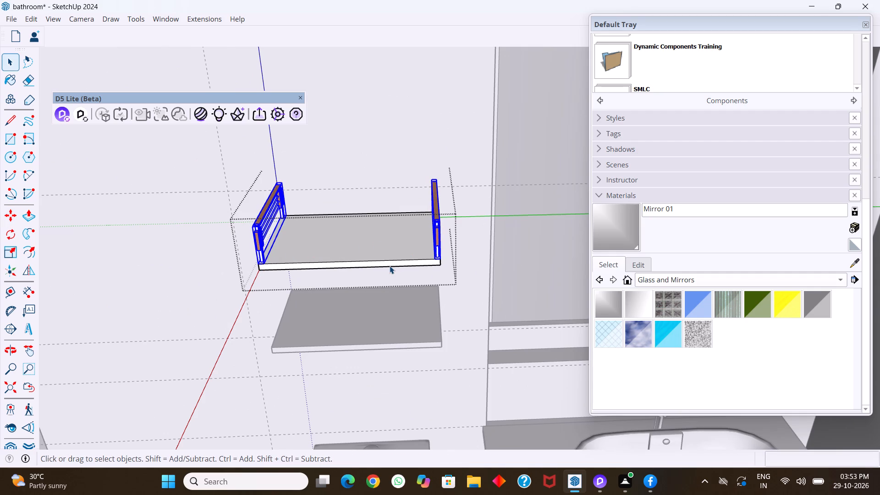
key(m)
scroll(441, 259, up, 13)
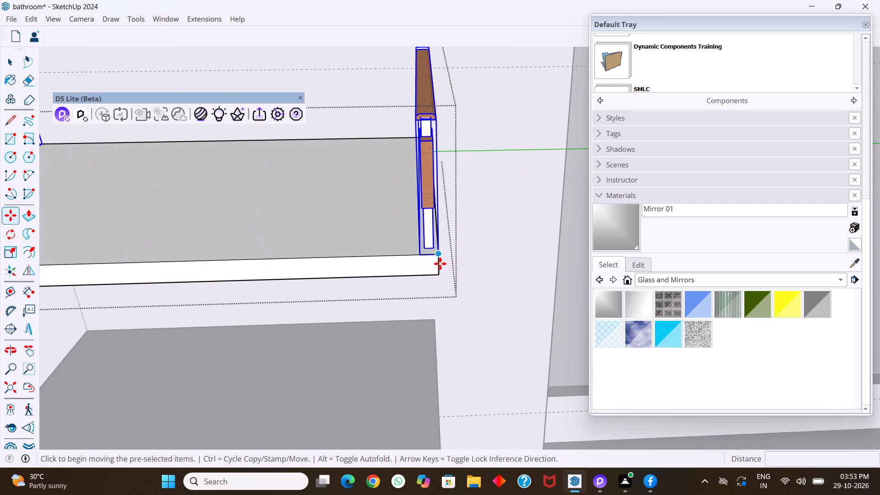
middle_drag(438, 264, 438, 223)
click(437, 204)
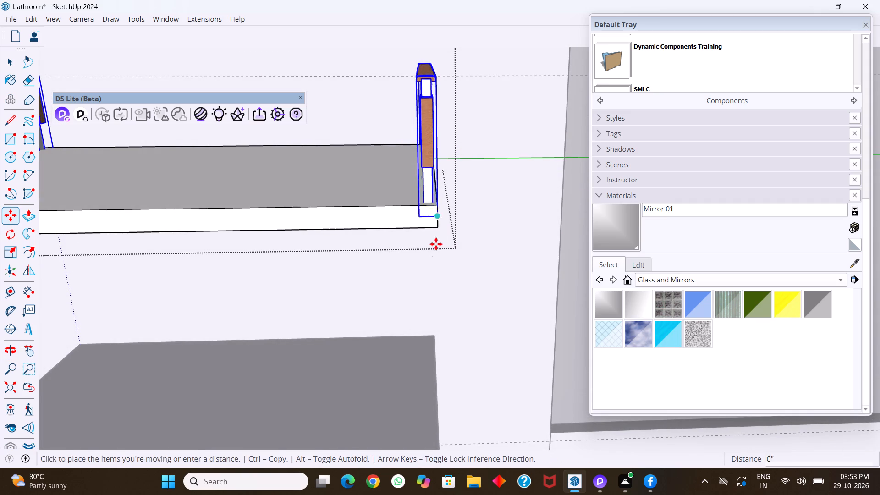
scroll(434, 244, down, 10)
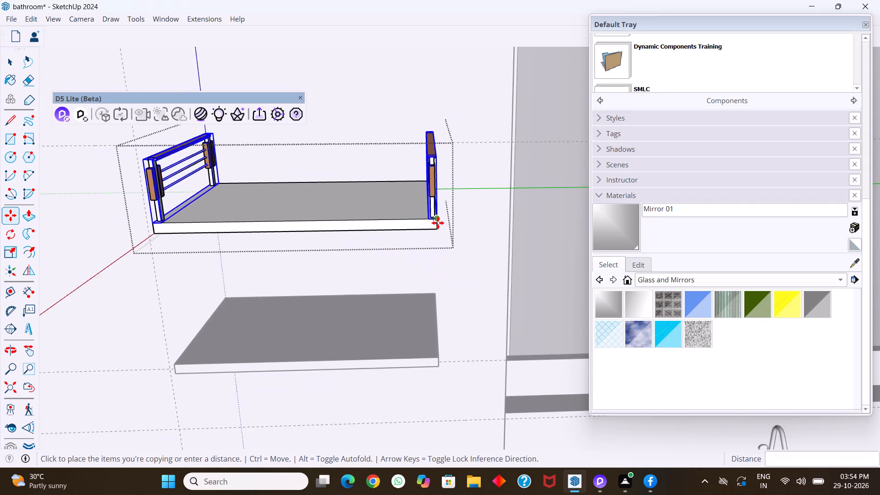
key(Up)
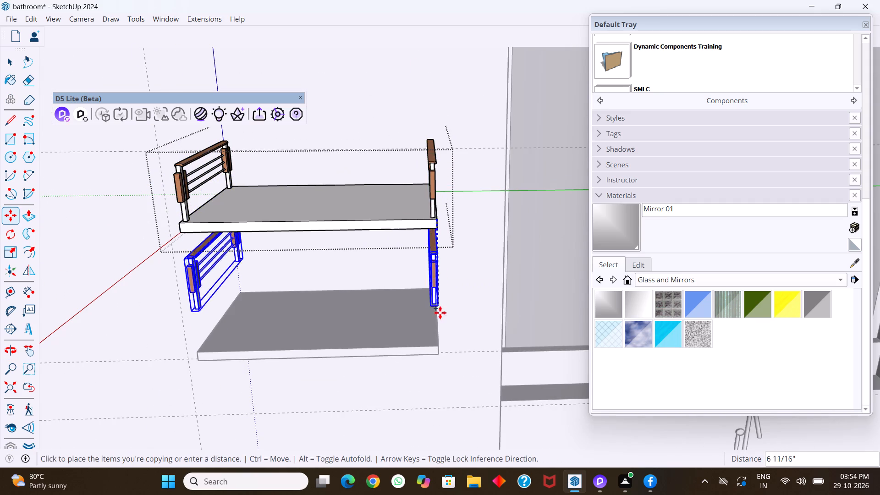
scroll(440, 340, up, 1)
click(440, 351)
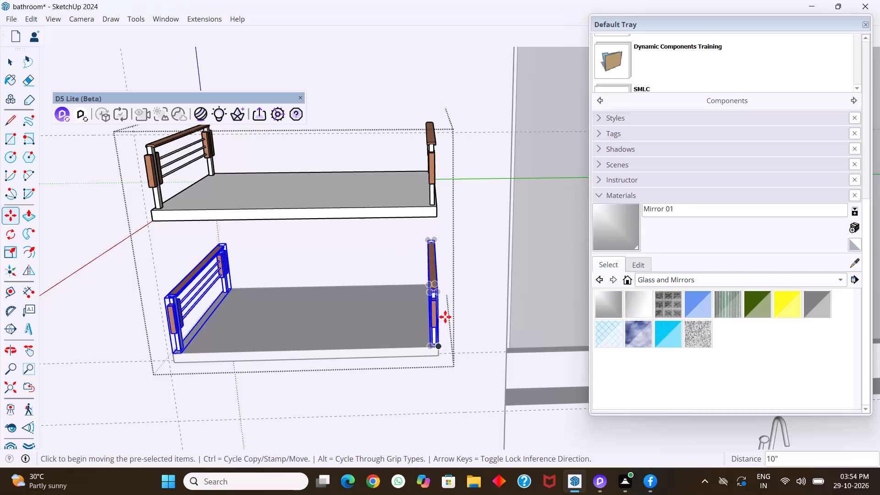
key(space)
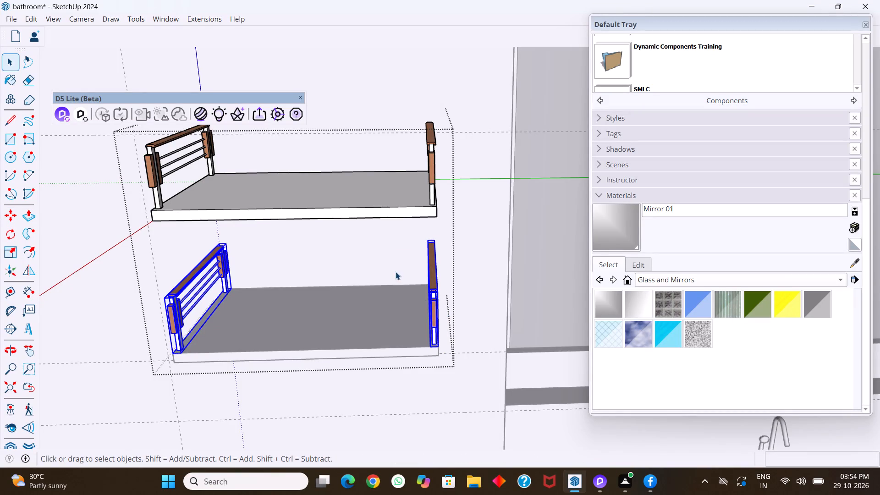
scroll(400, 277, down, 10)
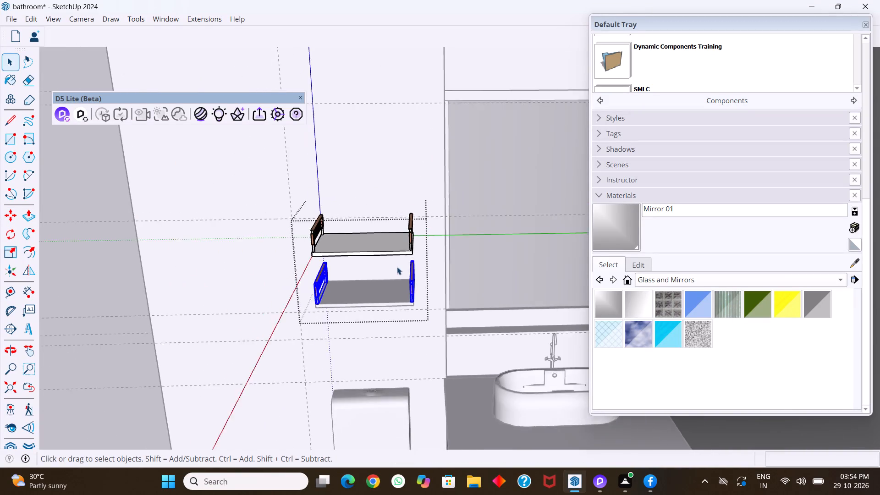
scroll(397, 267, down, 5)
click(189, 224)
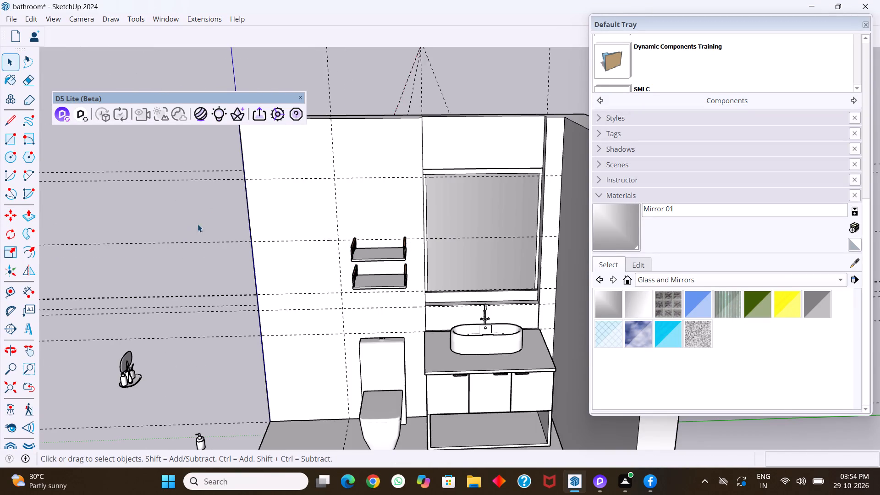
Examine the railed shelves up close and the whole bathroom layout from several angles.
middle_drag(381, 293, 366, 225)
scroll(354, 281, up, 10)
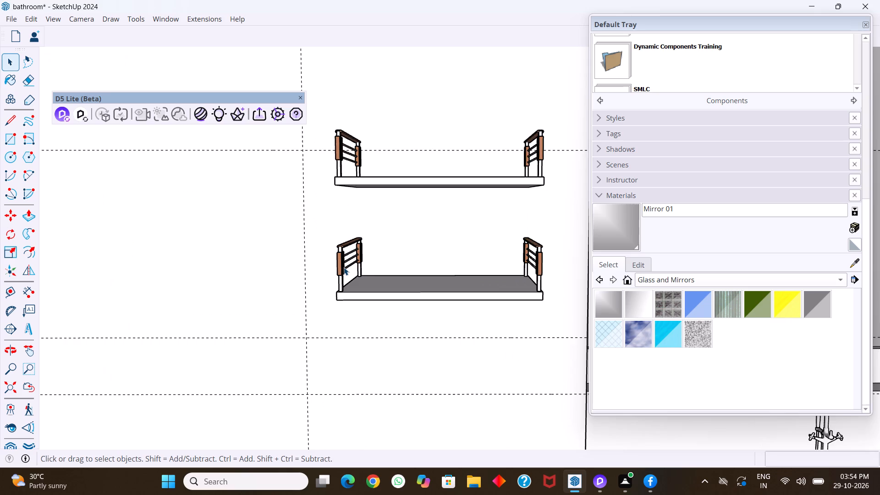
scroll(344, 267, up, 8)
scroll(283, 289, down, 9)
middle_drag(352, 310, 425, 298)
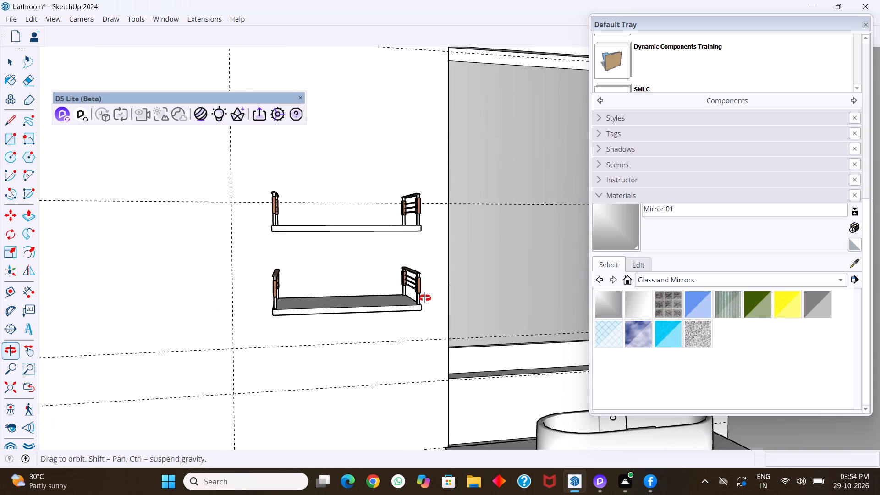
middle_drag(425, 298, 425, 298)
middle_click(398, 302)
scroll(377, 309, down, 10)
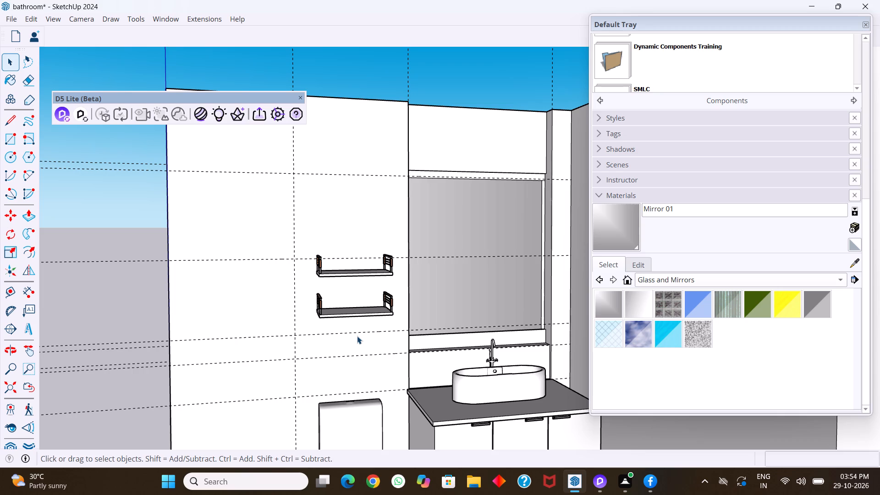
scroll(278, 301, down, 4)
middle_drag(325, 321, 321, 322)
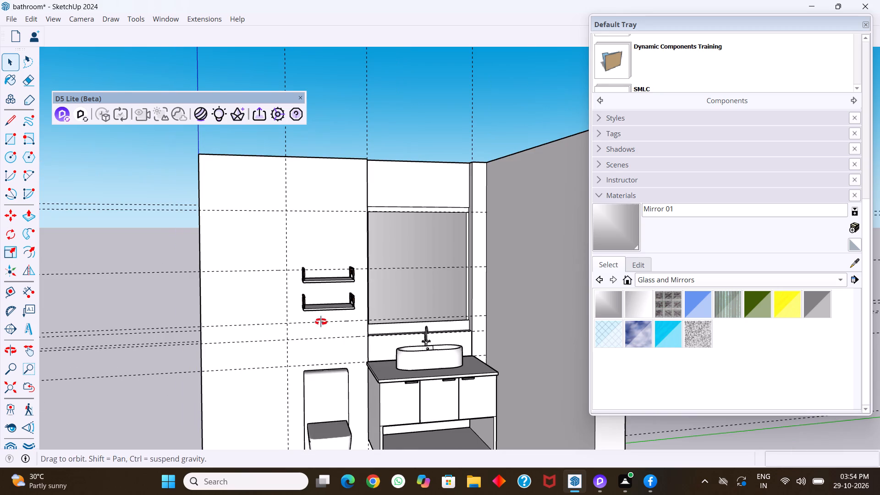
middle_drag(321, 322, 300, 322)
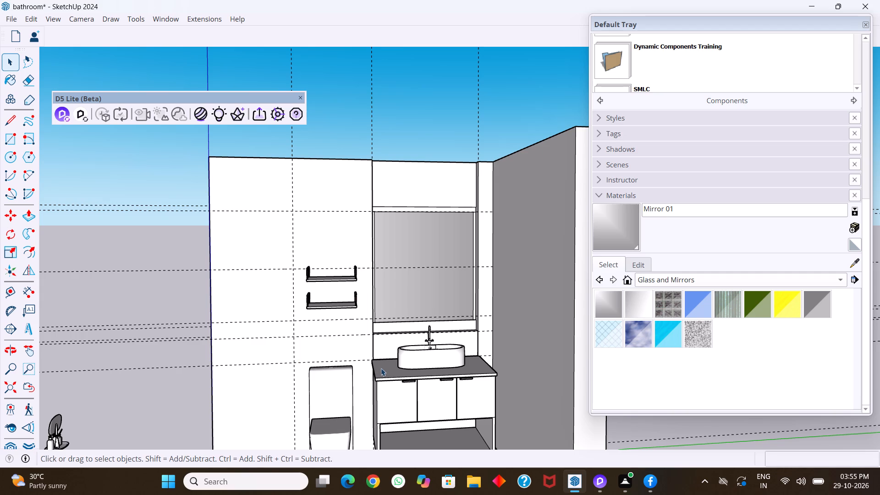
scroll(393, 364, down, 6)
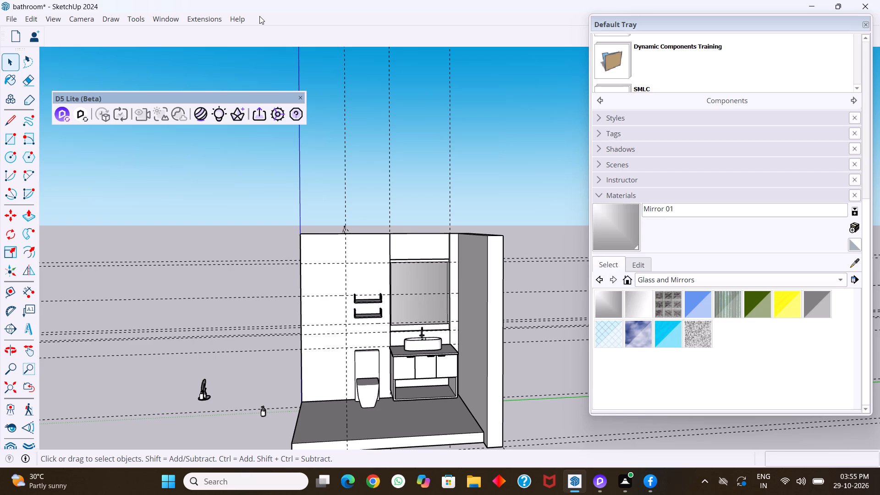
scroll(419, 278, down, 9)
middle_drag(383, 360, 388, 380)
scroll(366, 350, down, 1)
middle_drag(368, 350, 401, 349)
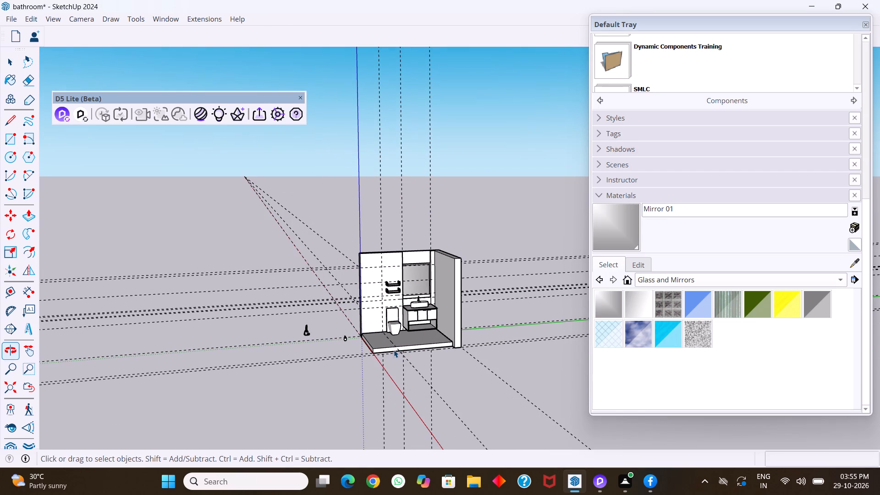
middle_drag(363, 343, 386, 339)
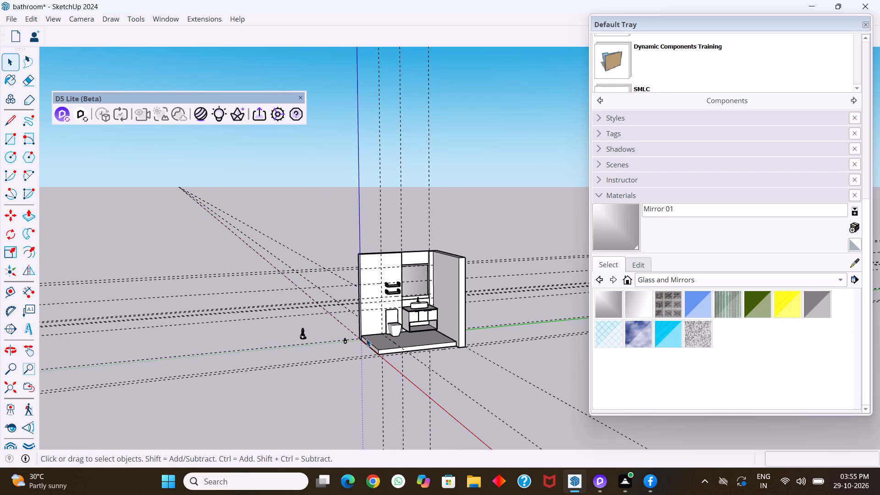
middle_drag(350, 330, 436, 347)
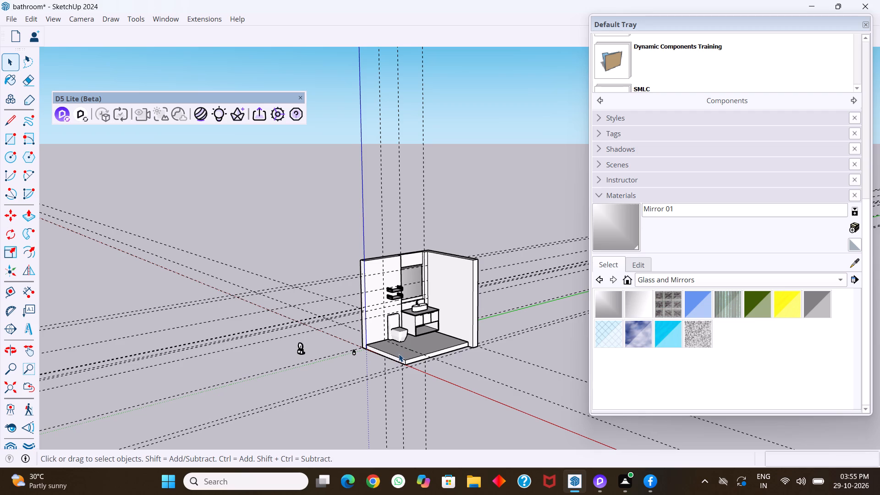
Place a guide 9" outside the floor slab's bottom edge on the open side beside the toilet, parallel to it.
scroll(380, 357, up, 2)
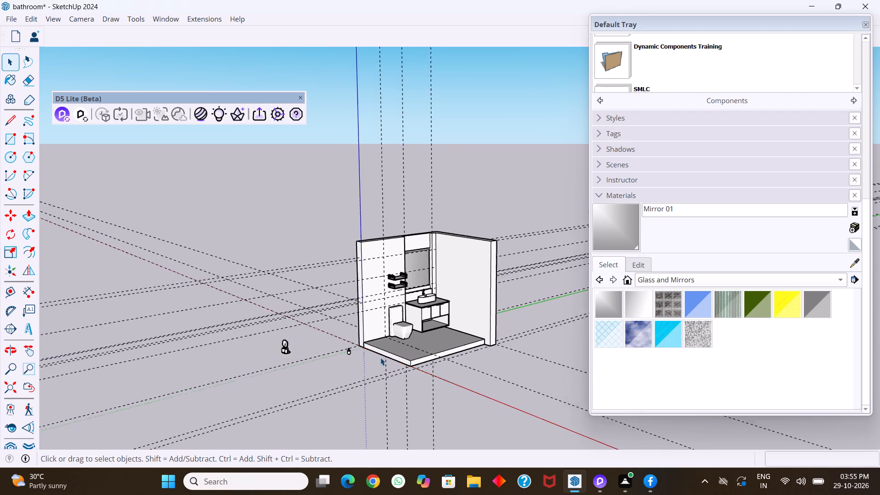
scroll(380, 357, up, 20)
scroll(380, 357, up, 10)
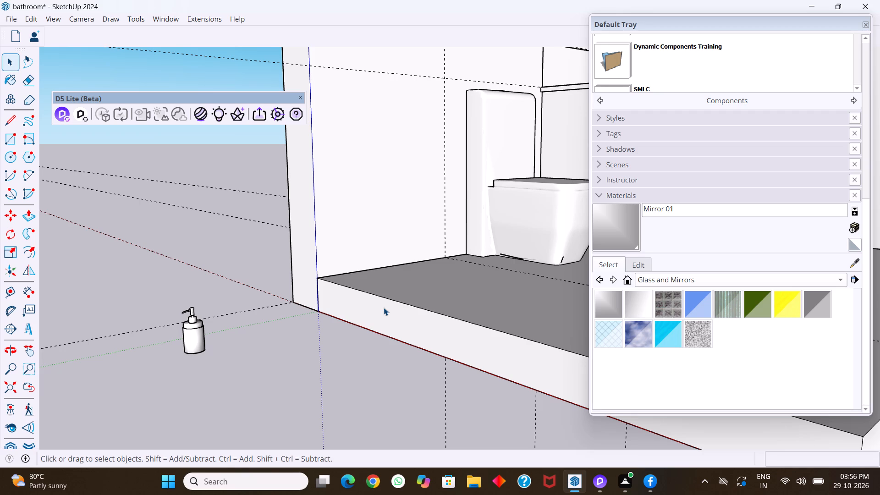
key(t)
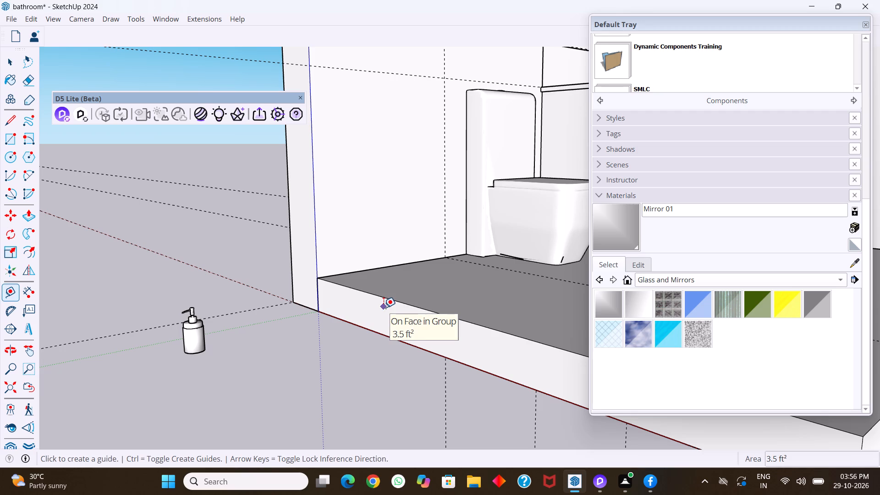
click(384, 337)
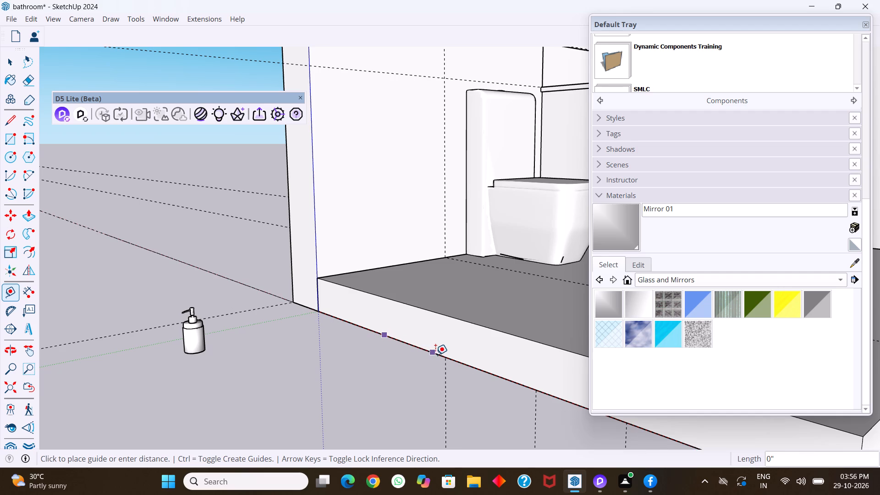
click(436, 355)
click(425, 352)
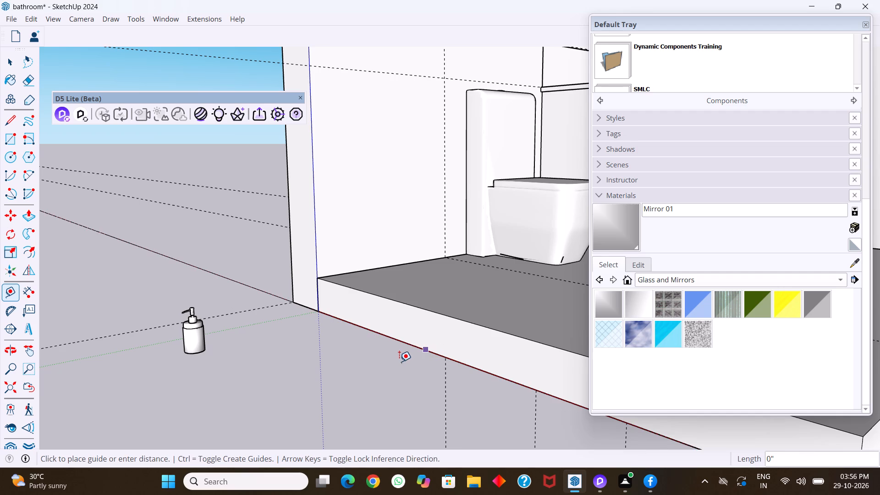
key(9)
key(Return)
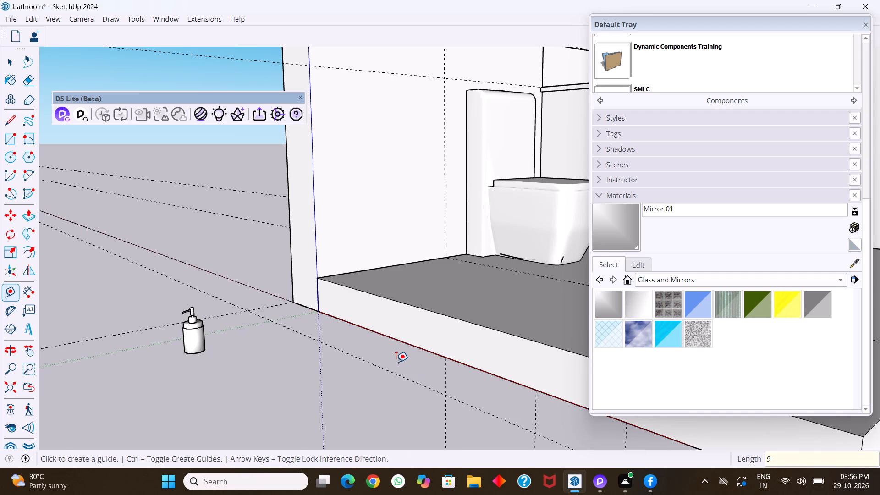
Draw an 8' 6" by 9" rectangle on the ground between the floor slab's open side and the parallel guide.
scroll(290, 348, down, 11)
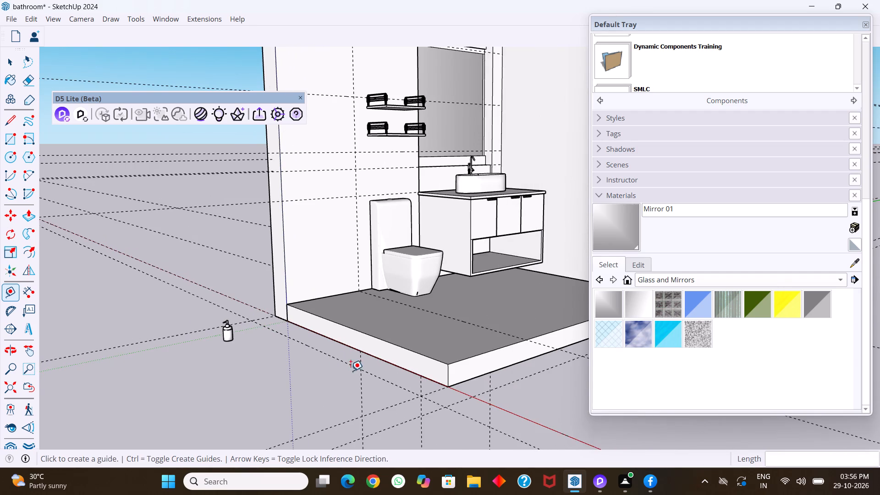
middle_drag(351, 371, 302, 417)
middle_drag(303, 394, 267, 401)
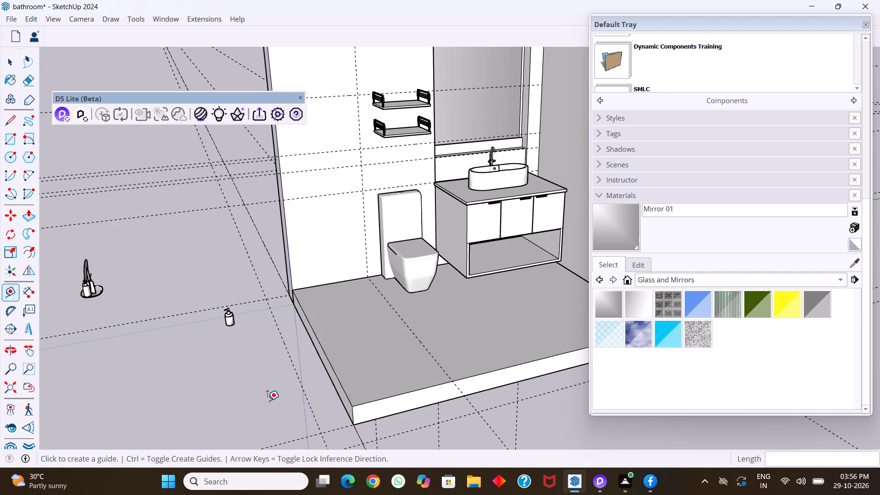
key(r)
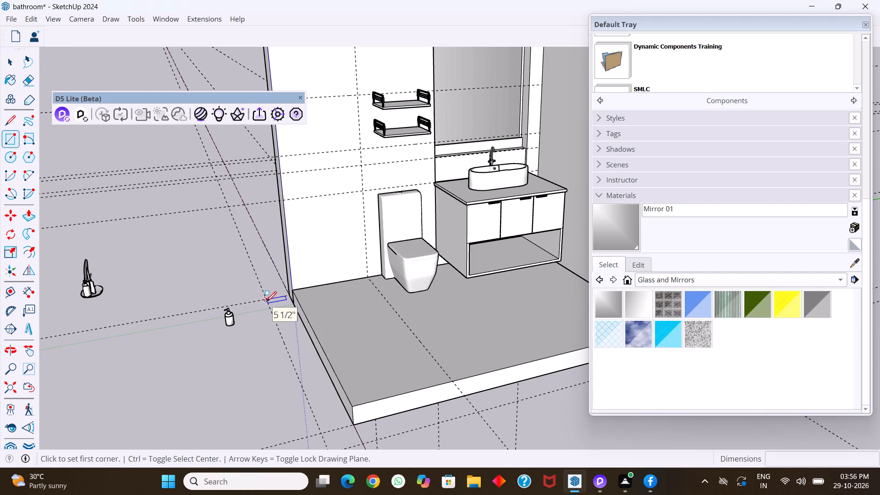
click(266, 301)
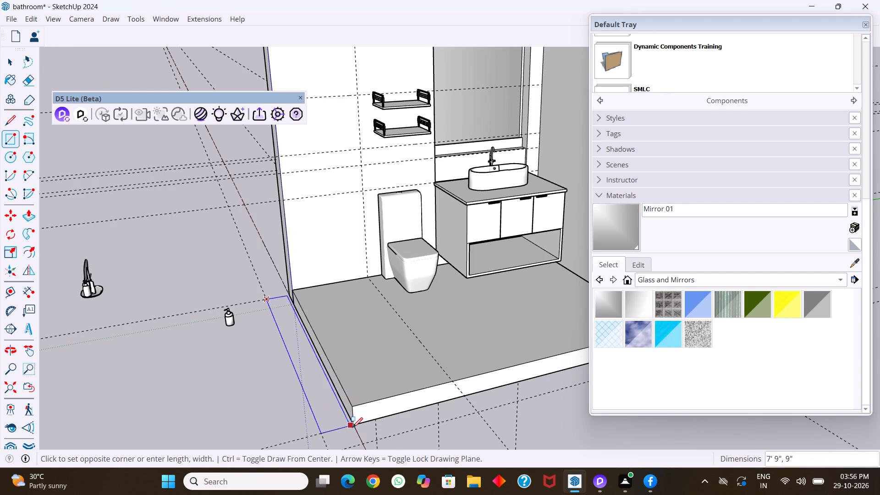
scroll(339, 405, down, 5)
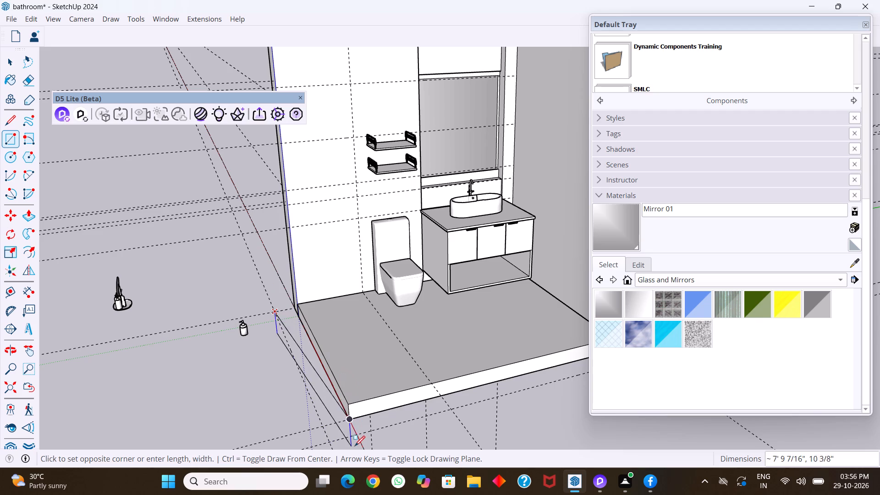
click(356, 435)
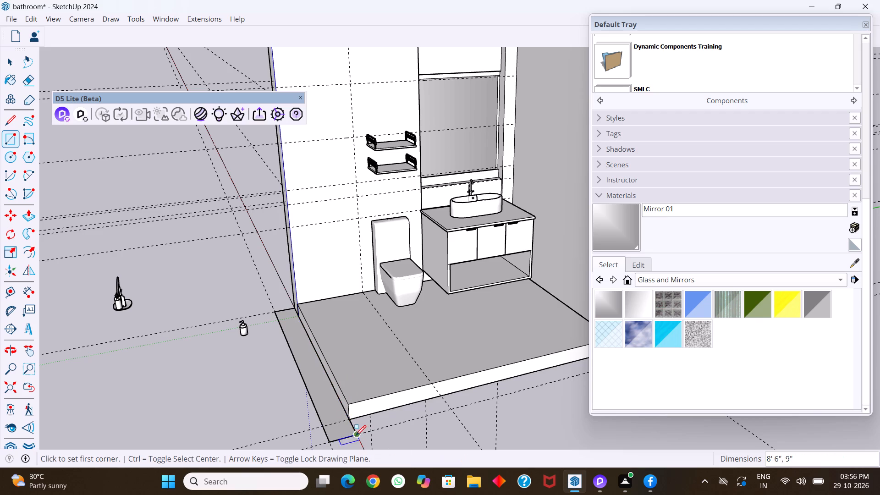
Extrude the 9" strip beside the floor slab upward 10' as a side wall.
key(p)
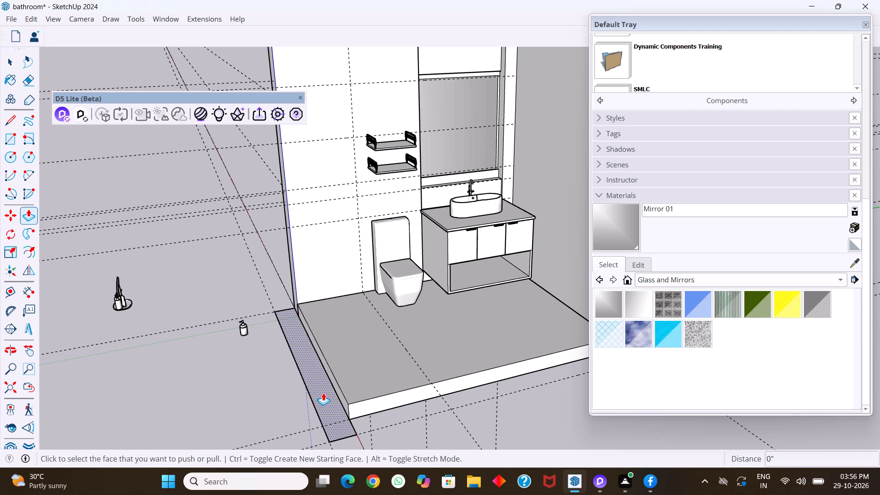
click(323, 393)
text(10')
key(Return)
key(space)
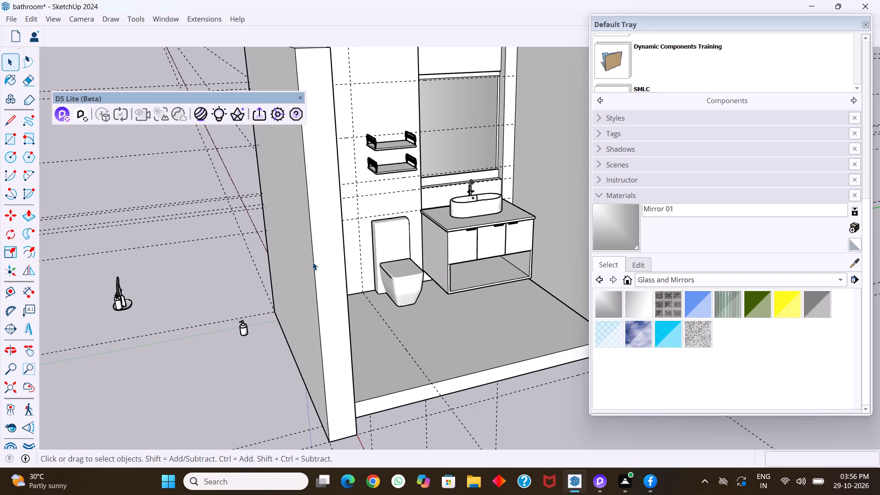
Make the whole new side wall a group and deselect it.
triple_click(313, 262)
triple_click(313, 262)
double_click(313, 262)
right_click(313, 262)
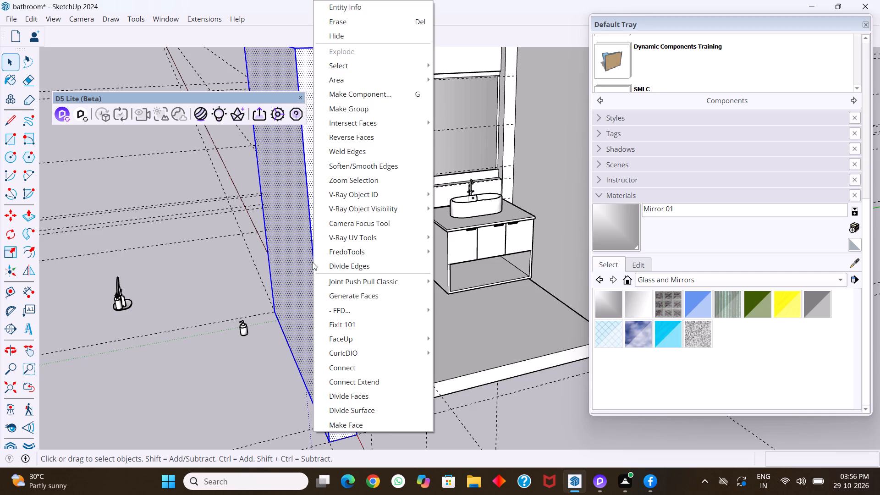
click(355, 112)
click(187, 349)
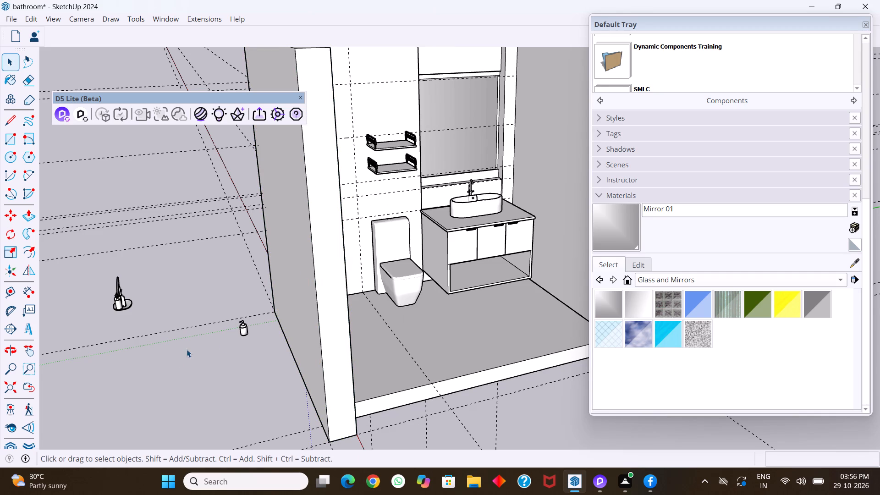
Examine the bathroom between its two side walls from the front, and the wall shelves above the toilet up close.
middle_drag(305, 334, 231, 326)
middle_drag(308, 299, 258, 307)
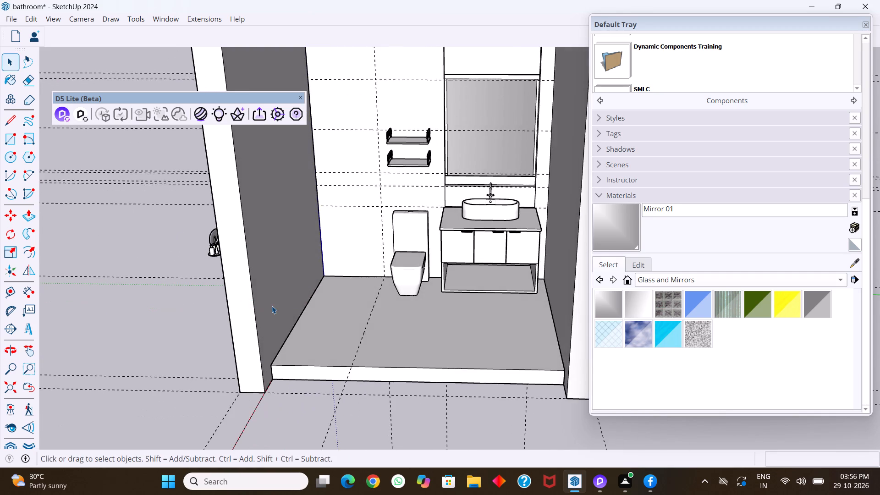
scroll(272, 306, down, 4)
middle_drag(396, 345, 433, 339)
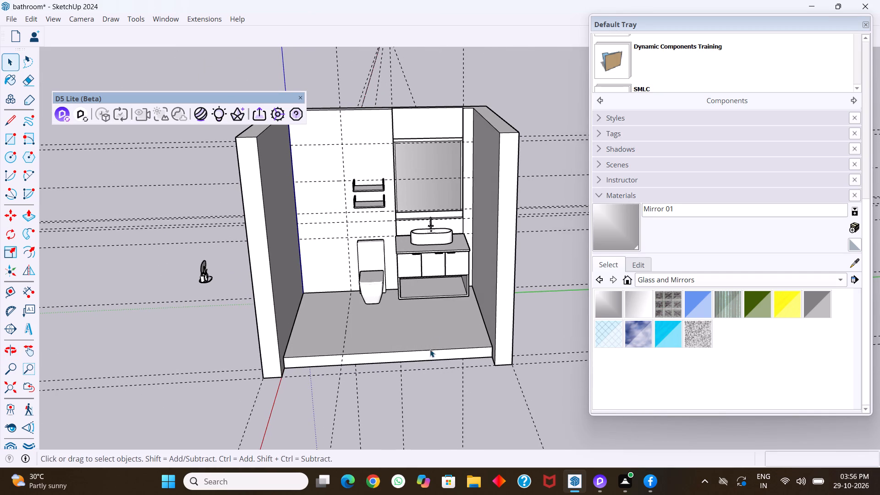
scroll(323, 277, up, 4)
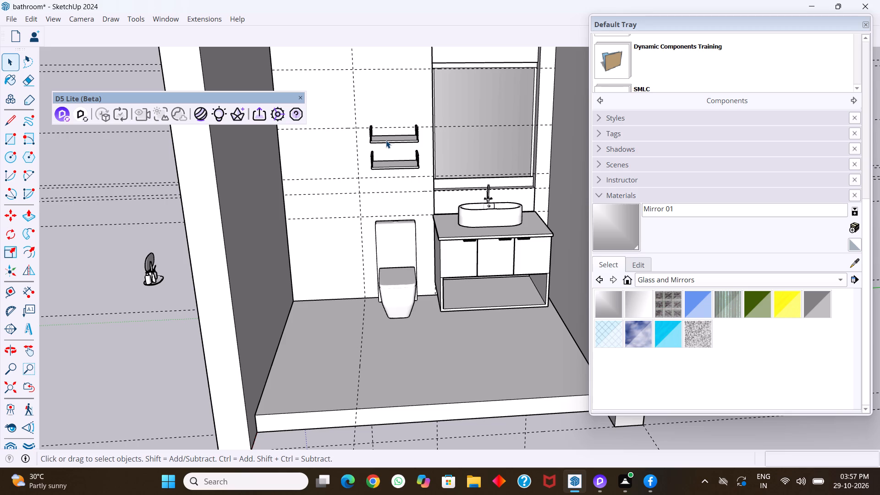
click(386, 140)
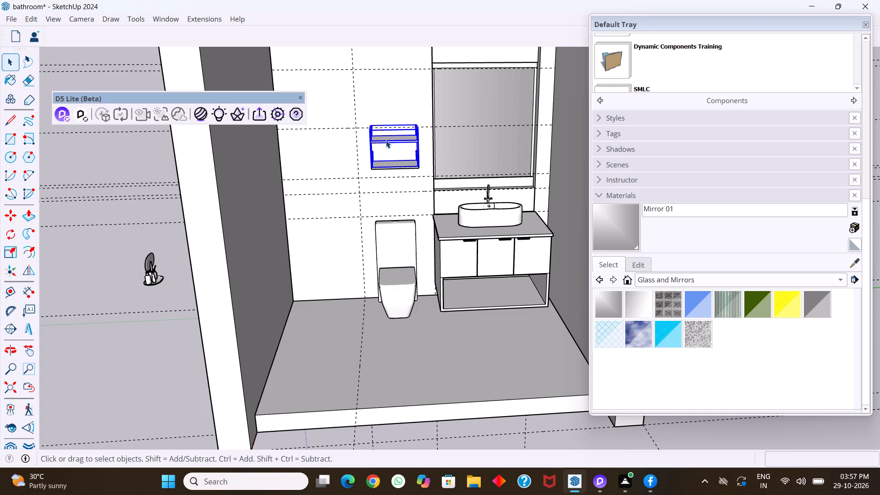
scroll(386, 140, up, 1)
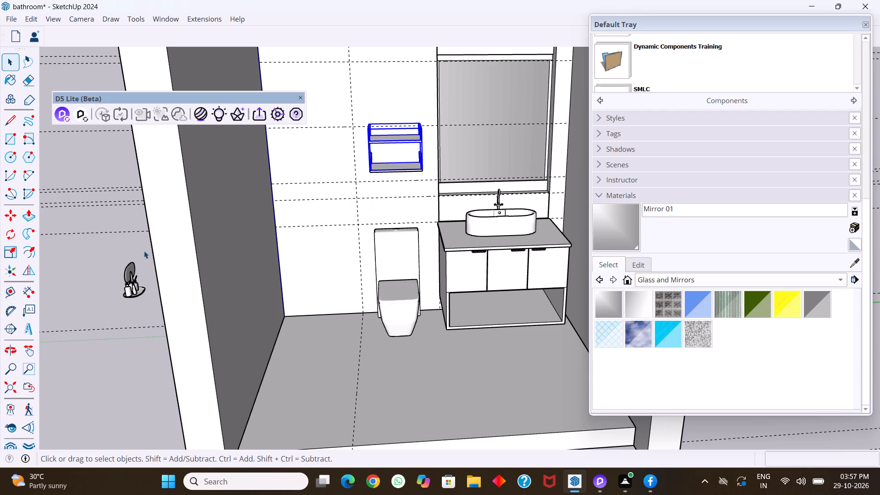
click(128, 359)
middle_drag(393, 230, 349, 227)
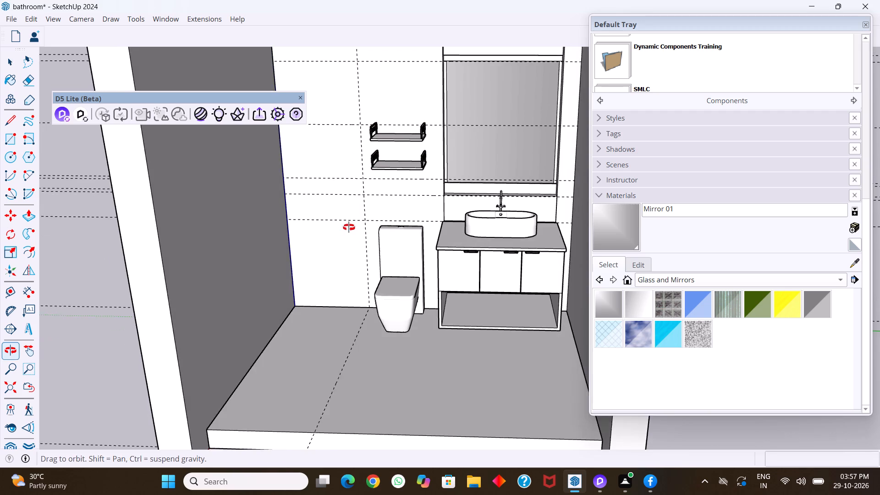
middle_drag(349, 227, 347, 227)
middle_click(346, 227)
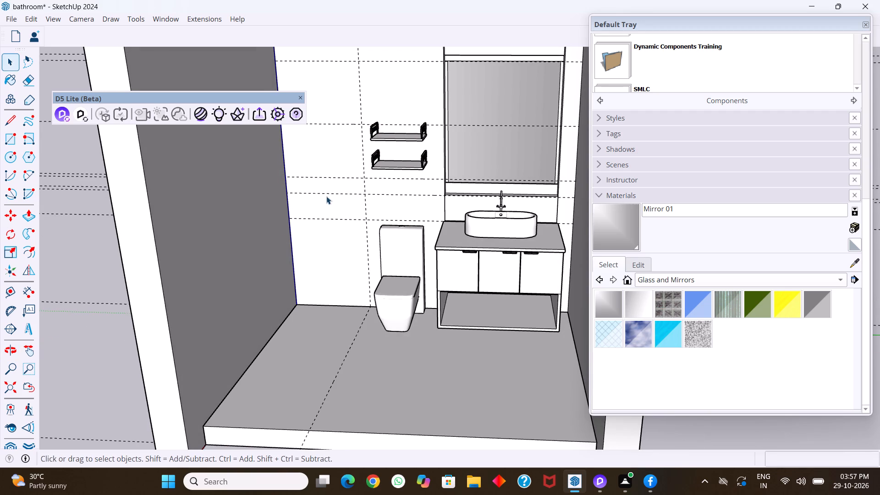
scroll(322, 189, up, 3)
shift+middle_drag(307, 154, 358, 250)
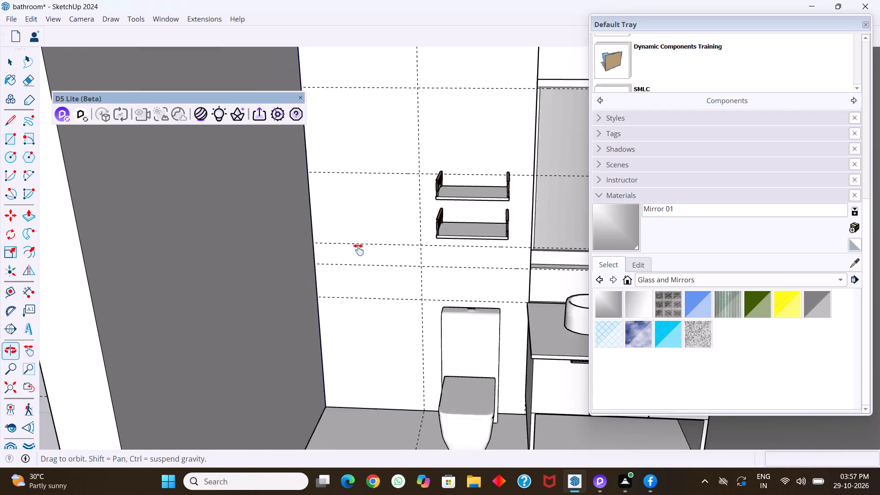
shift+middle_drag(358, 250, 358, 250)
middle_drag(352, 235, 302, 233)
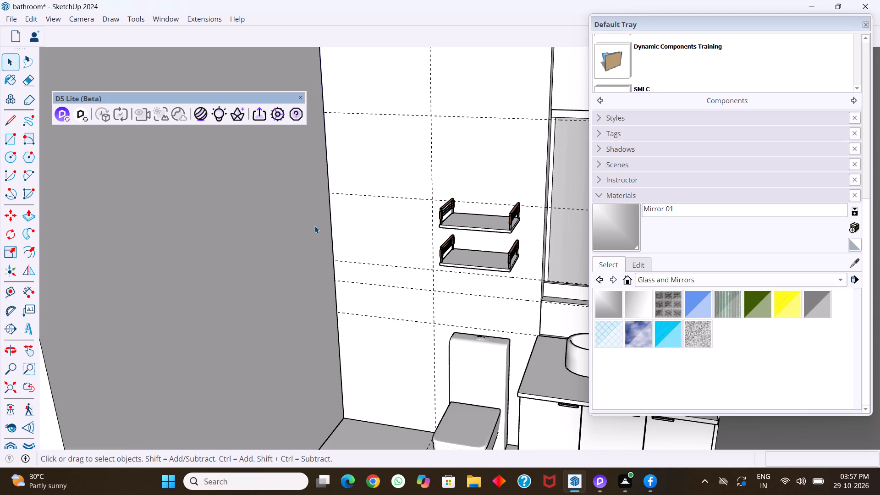
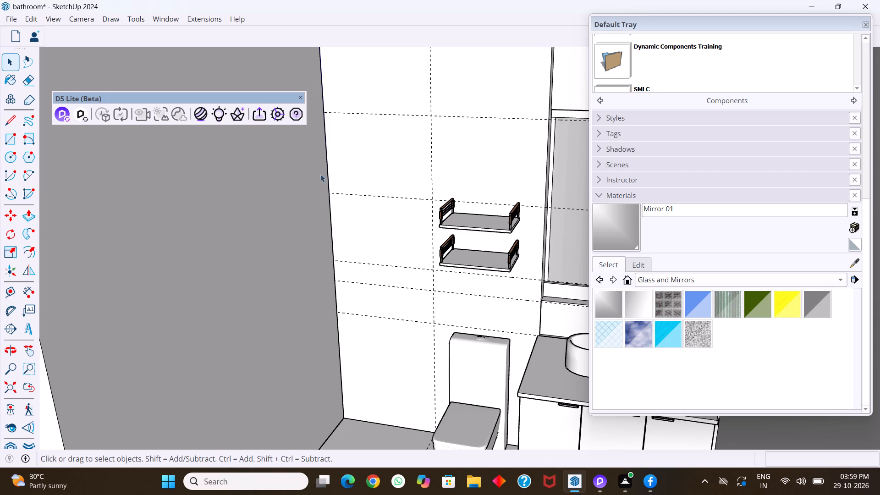
Draw a 40-segment arc spanning about 1' 5" from the side wall's back corner edge down onto its inner face.
key(a)
click(325, 149)
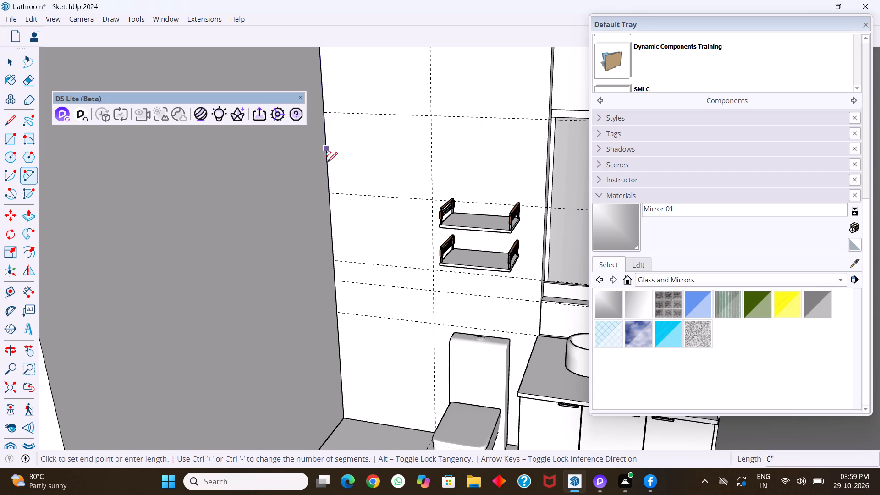
click(309, 205)
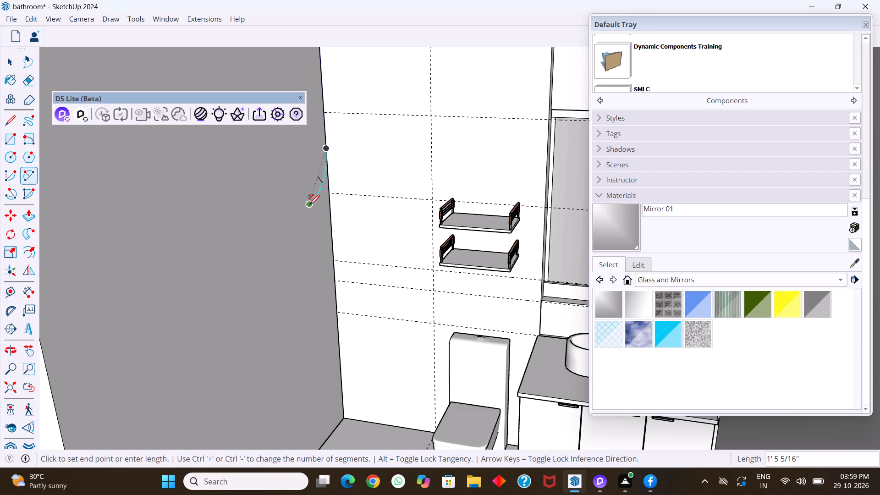
text(40)
key(s)
key(Return)
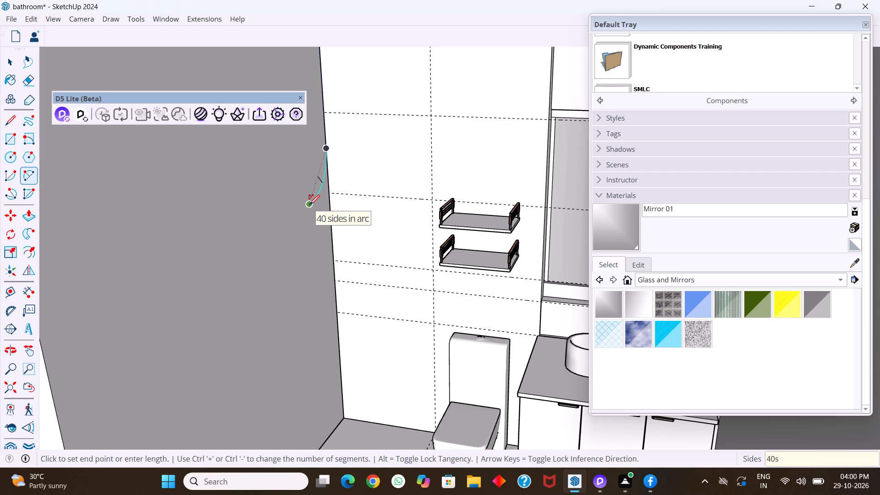
click(309, 205)
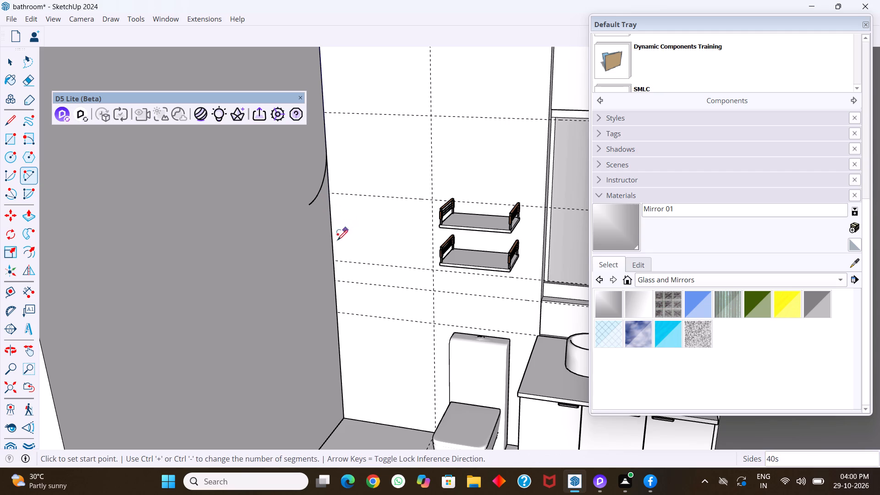
Draw a second 40-segment arc spanning about 1' 5" from the first arc's lower end back down to the corner edge.
click(309, 204)
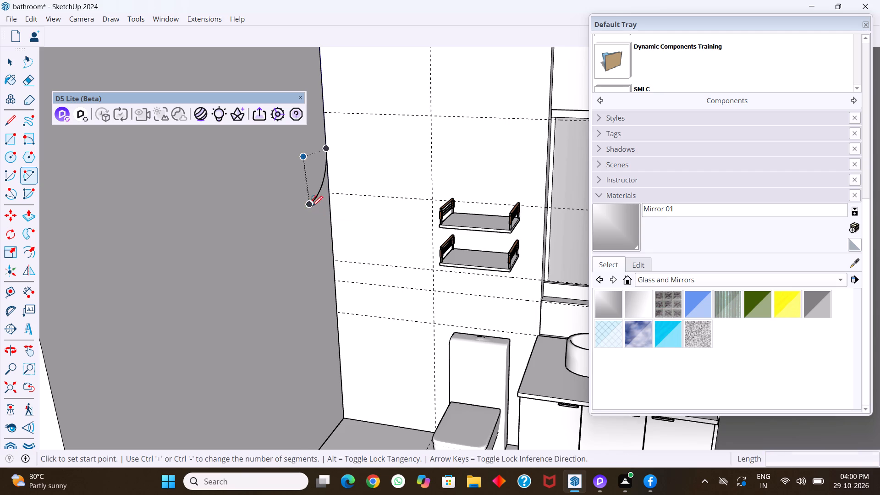
click(333, 236)
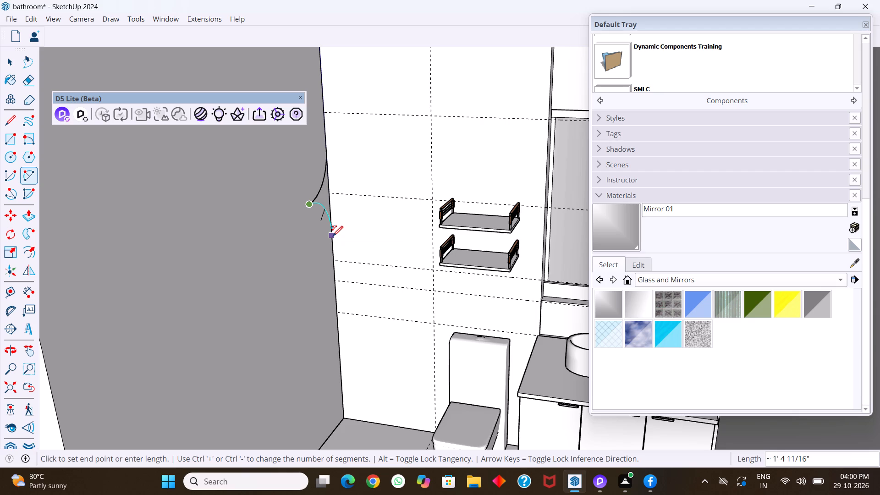
text(40s)
key(Return)
click(333, 236)
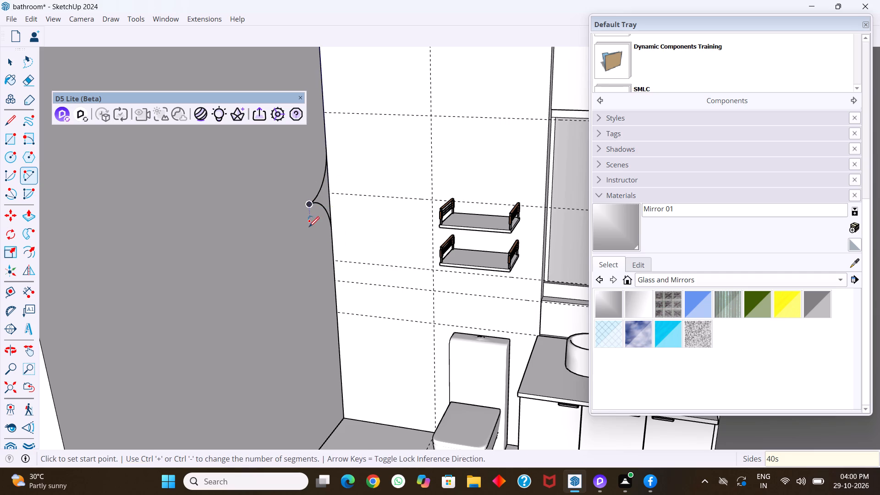
middle_drag(303, 228, 223, 187)
key(space)
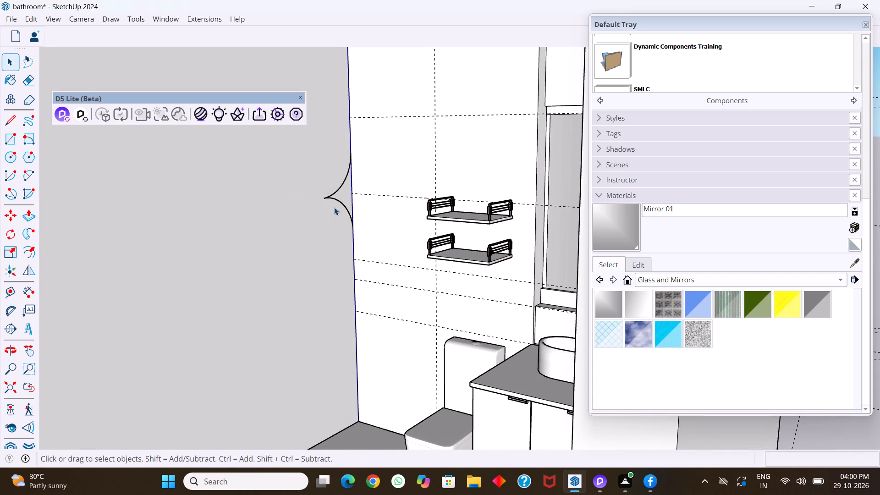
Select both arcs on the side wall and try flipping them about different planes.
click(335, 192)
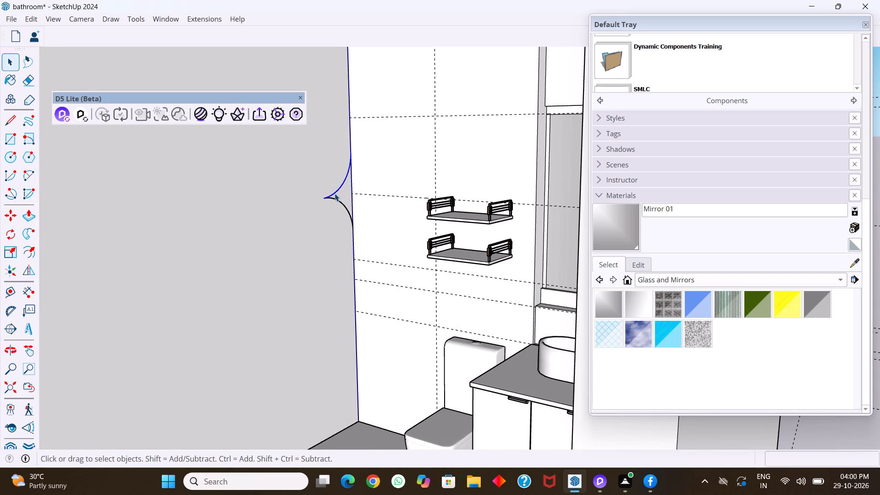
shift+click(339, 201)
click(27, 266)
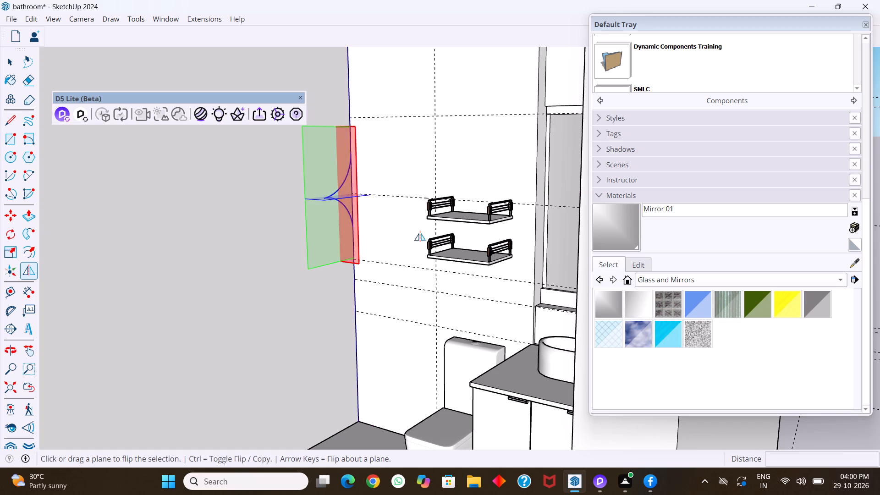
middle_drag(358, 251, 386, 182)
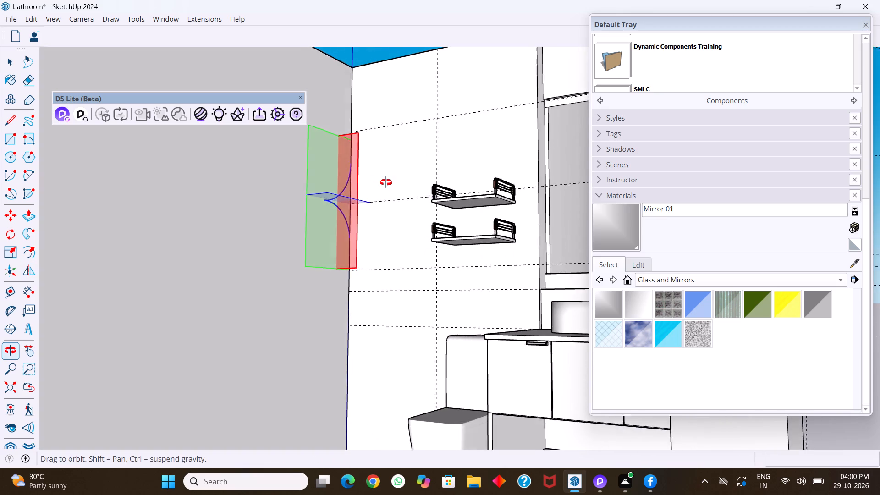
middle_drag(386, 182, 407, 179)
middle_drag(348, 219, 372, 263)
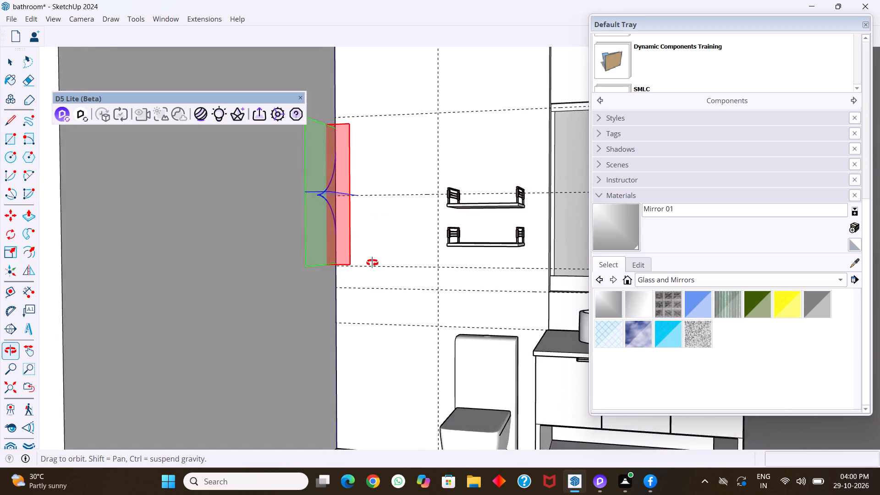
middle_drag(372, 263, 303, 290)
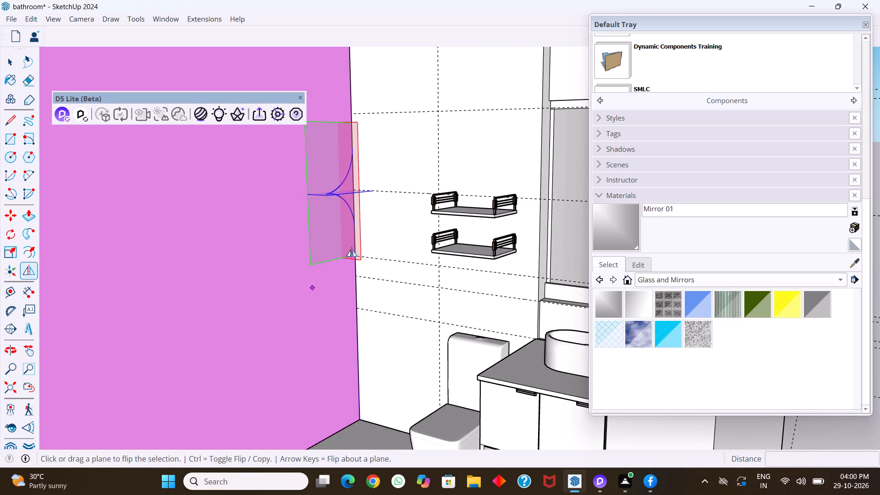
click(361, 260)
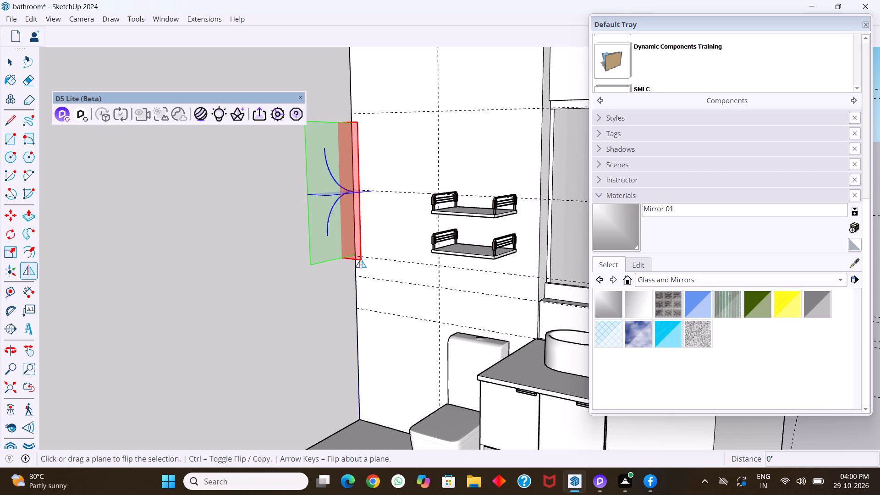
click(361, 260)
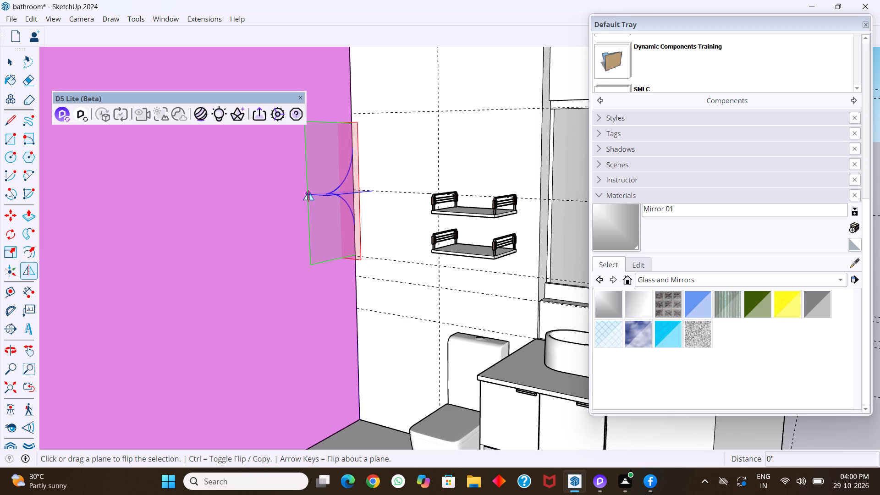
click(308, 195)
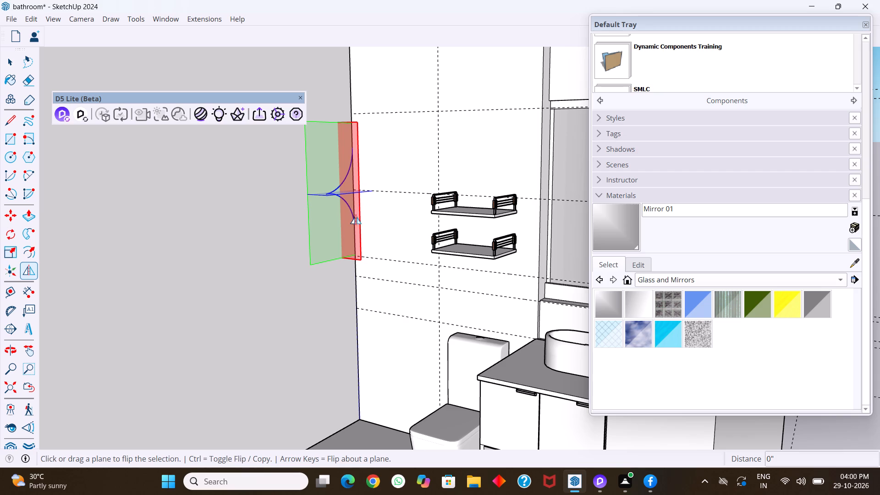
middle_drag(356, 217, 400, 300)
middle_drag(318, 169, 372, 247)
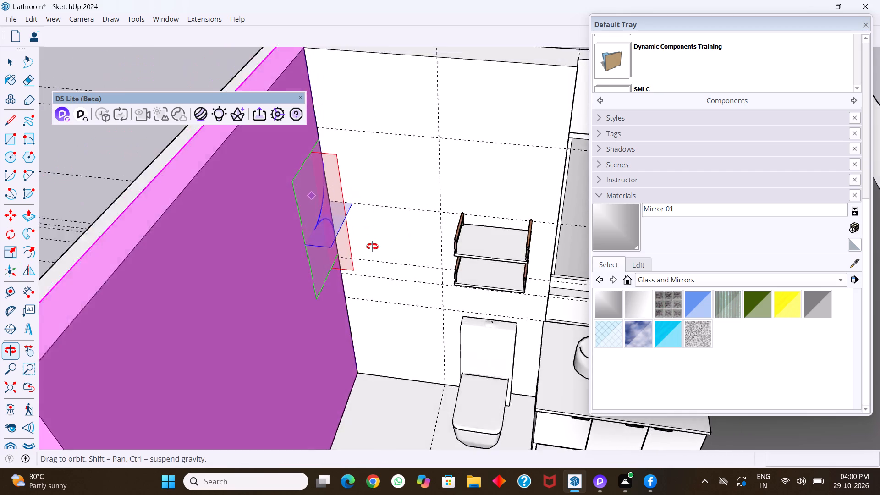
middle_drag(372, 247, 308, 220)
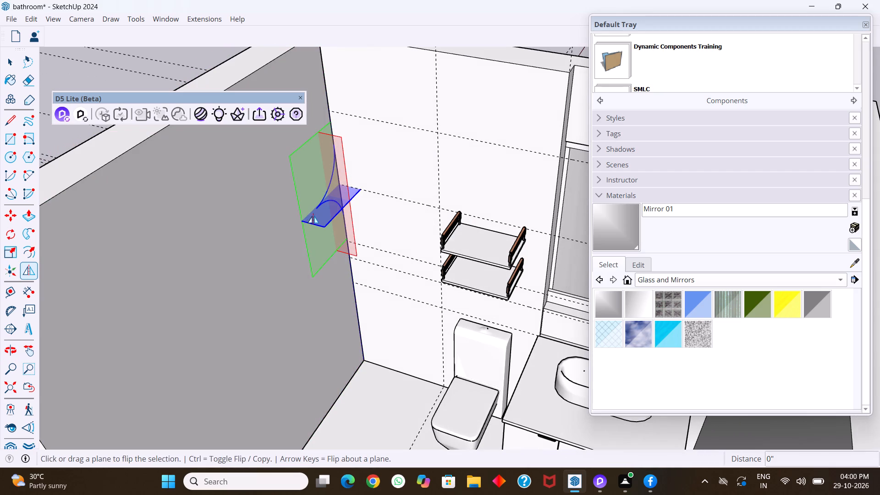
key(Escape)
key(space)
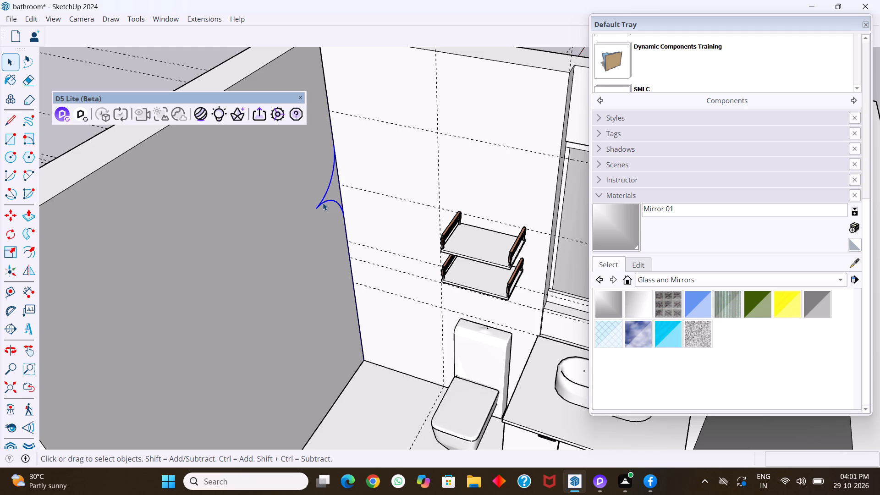
Open the side wall group and retrace the upper arc on its inner face with 40 segments.
click(314, 230)
double_click(314, 230)
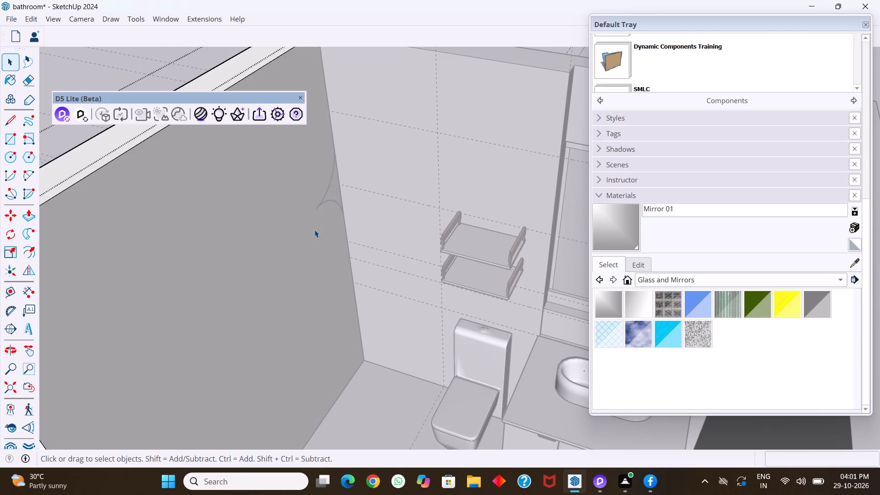
click(314, 230)
click(319, 225)
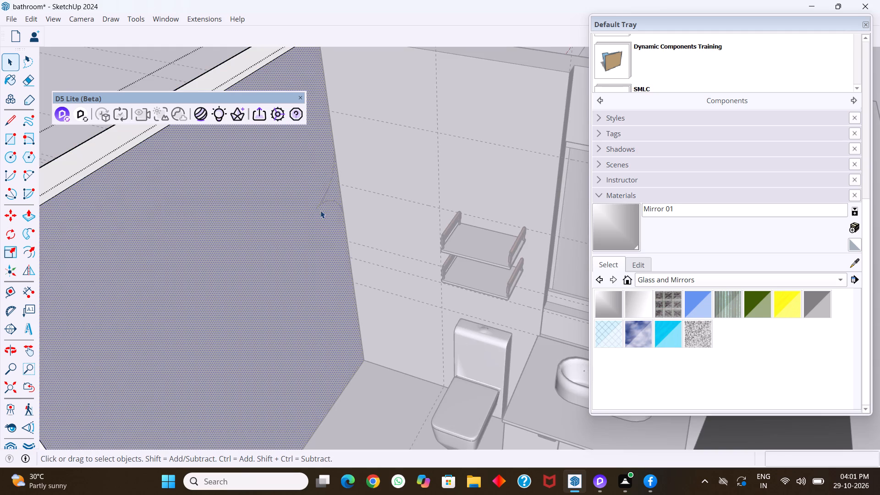
scroll(328, 195, up, 4)
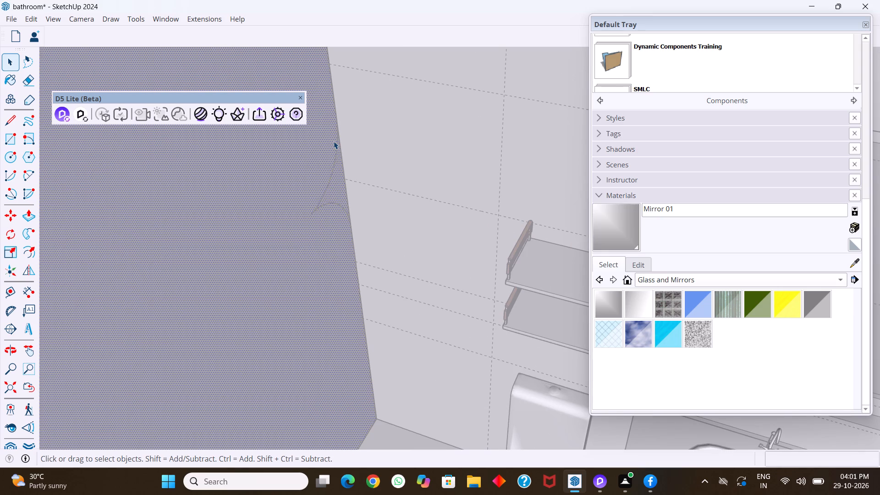
key(a)
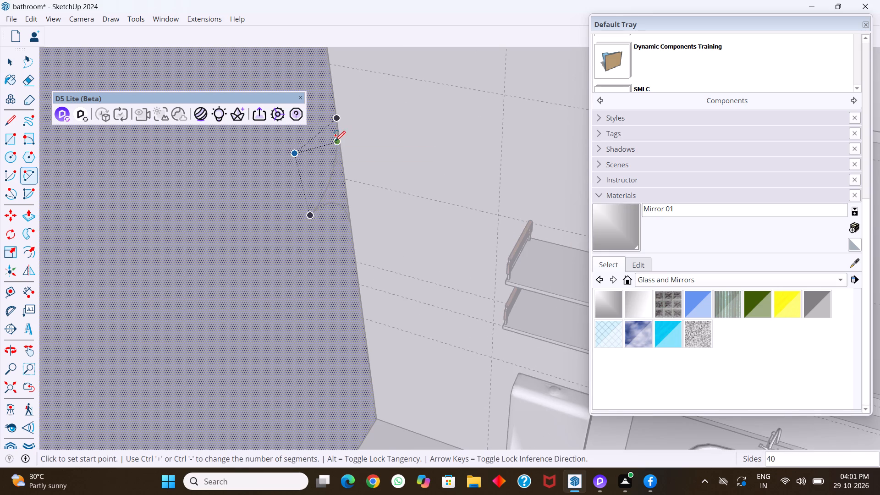
click(336, 118)
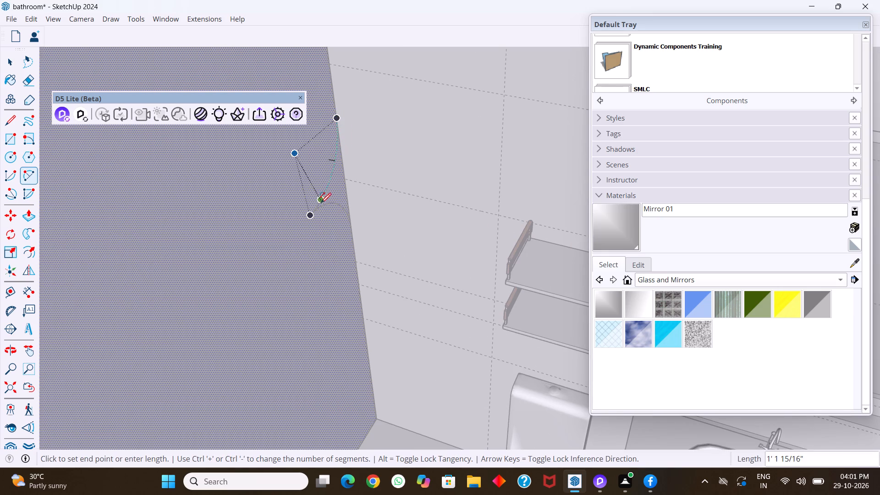
click(310, 216)
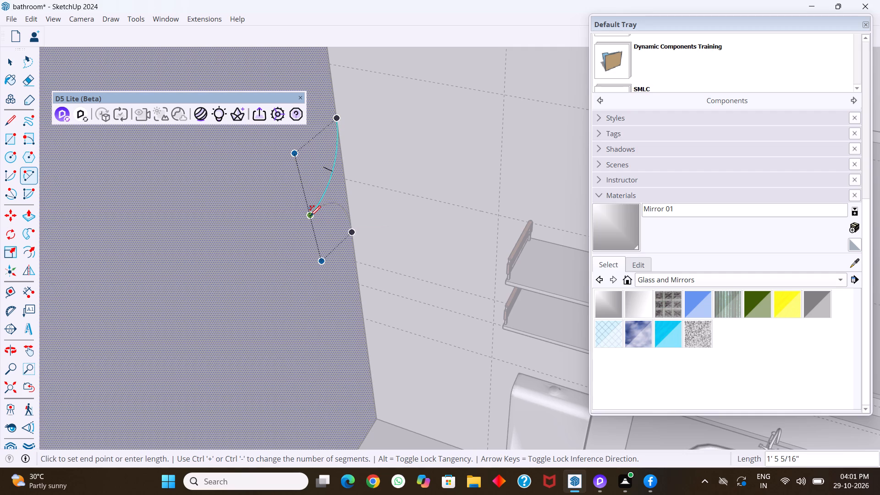
text(40s)
key(Return)
click(310, 216)
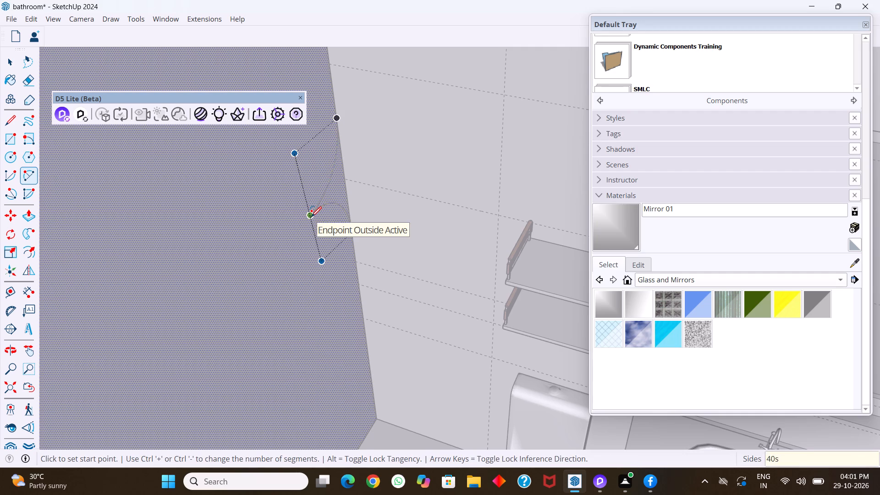
Retrace the lower arc inside the side wall group with 40 segments and a bulge of about 3 7/8".
click(311, 217)
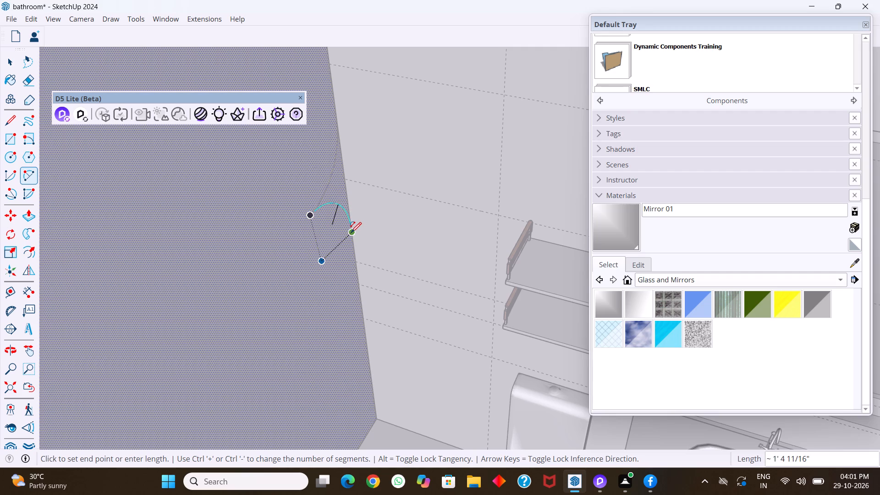
click(351, 232)
text(40s)
key(Return)
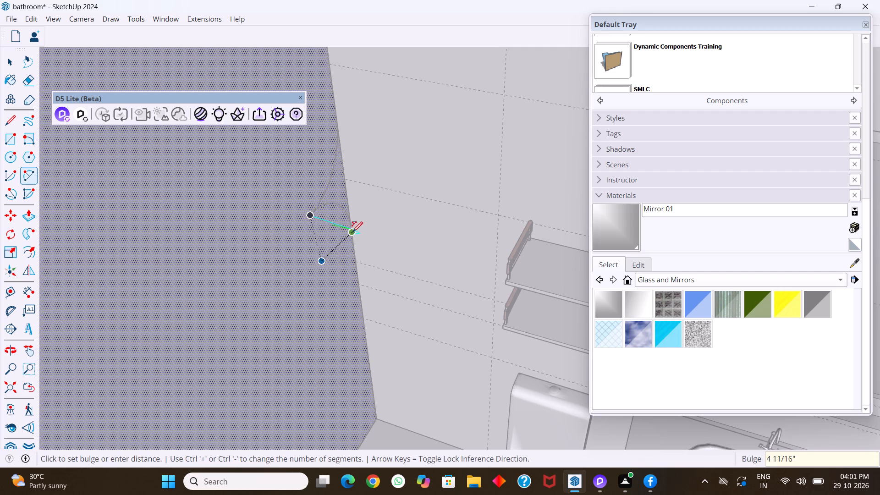
click(338, 206)
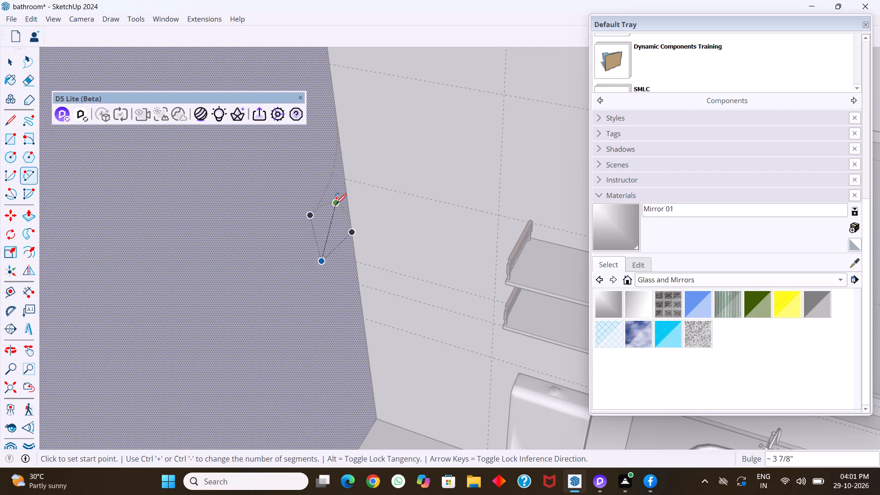
key(Escape)
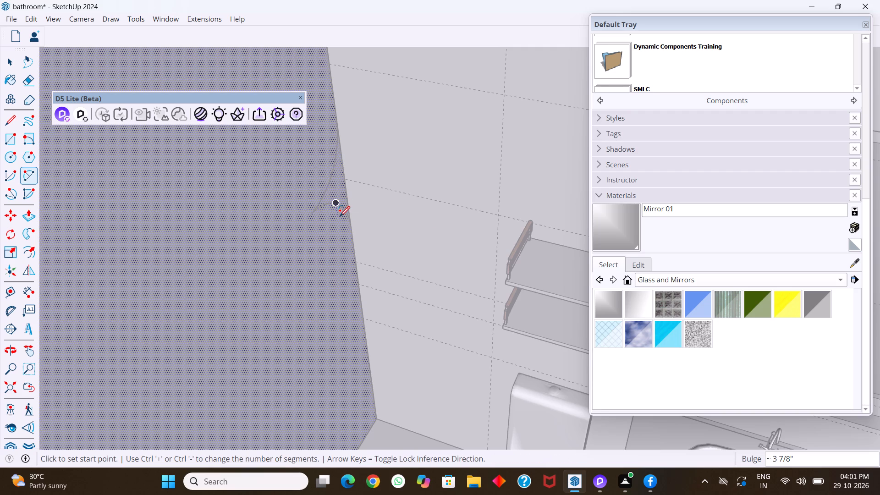
key(space)
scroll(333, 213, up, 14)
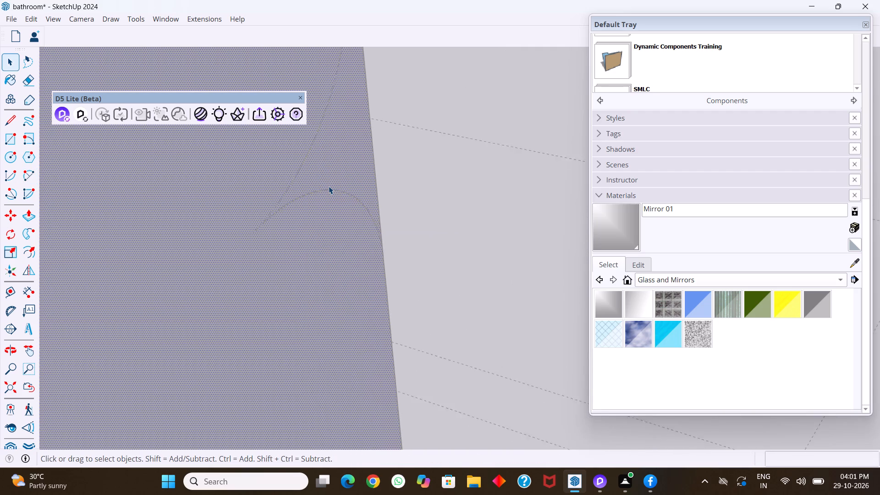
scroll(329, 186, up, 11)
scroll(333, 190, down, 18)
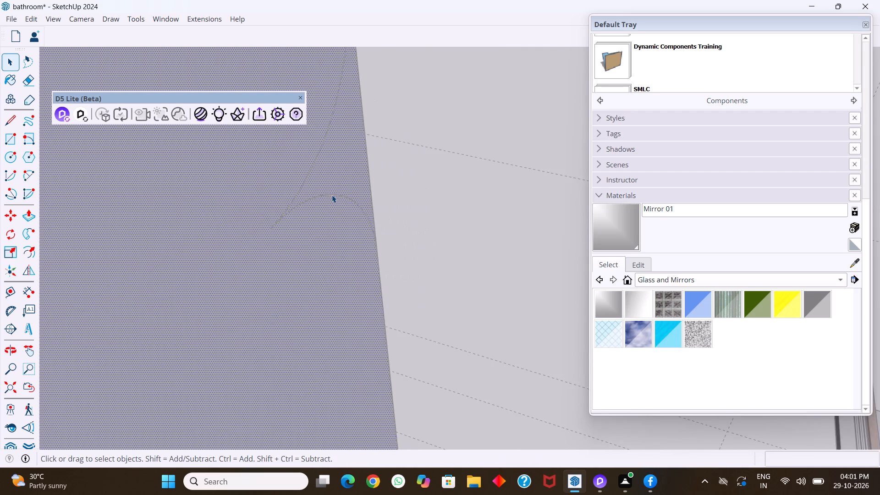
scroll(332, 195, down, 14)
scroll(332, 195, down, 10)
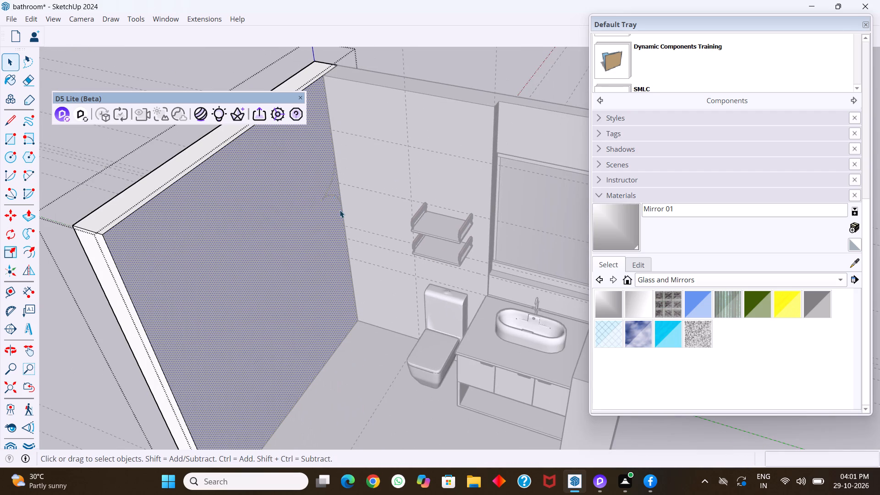
Select the arcs and the side wall's inner face in turn to check whether the arc profile divides the face.
click(121, 141)
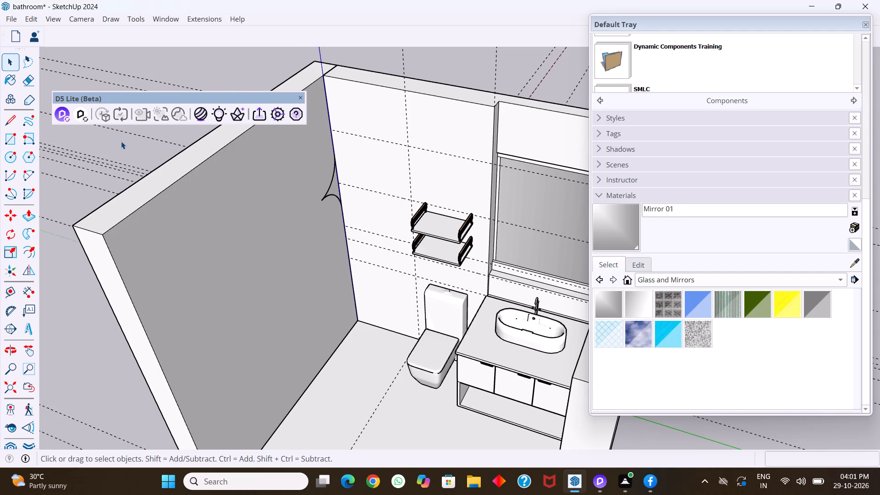
click(330, 187)
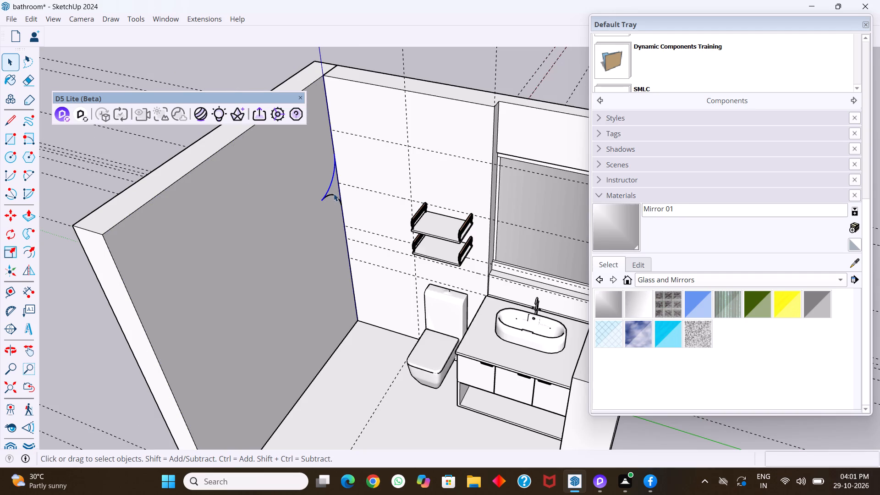
click(334, 196)
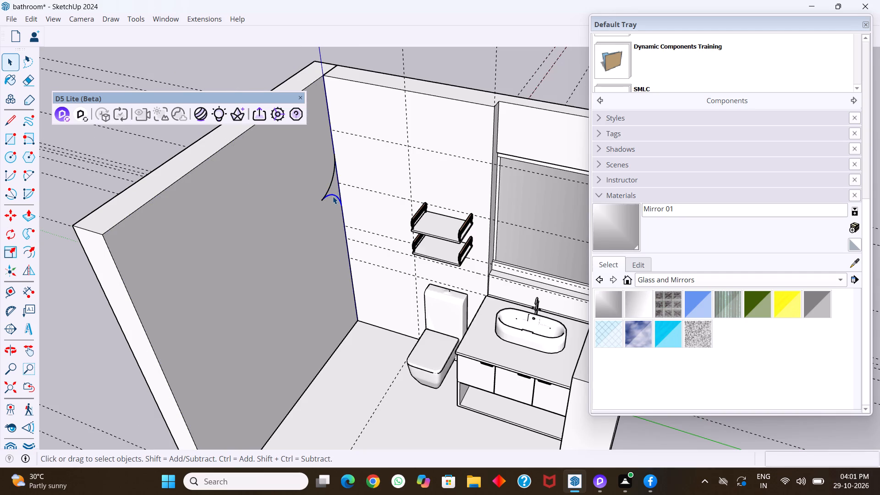
shift+click(330, 187)
click(318, 213)
triple_click(318, 213)
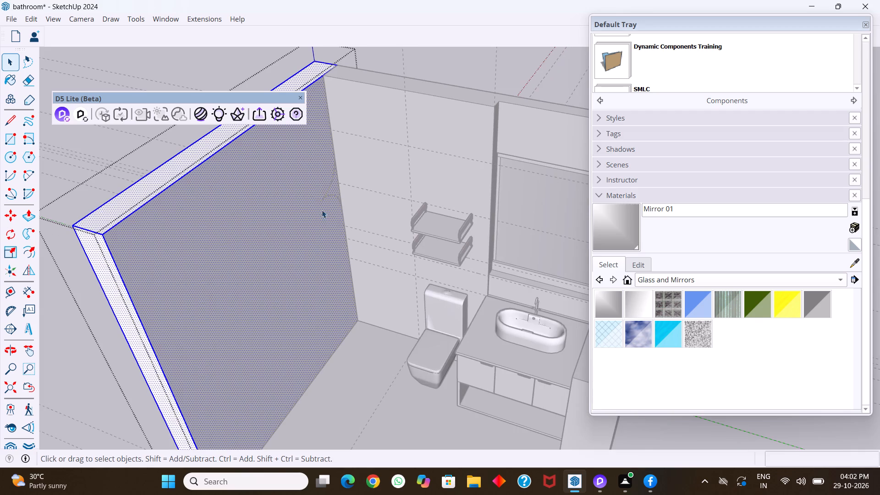
click(324, 209)
scroll(335, 191, up, 10)
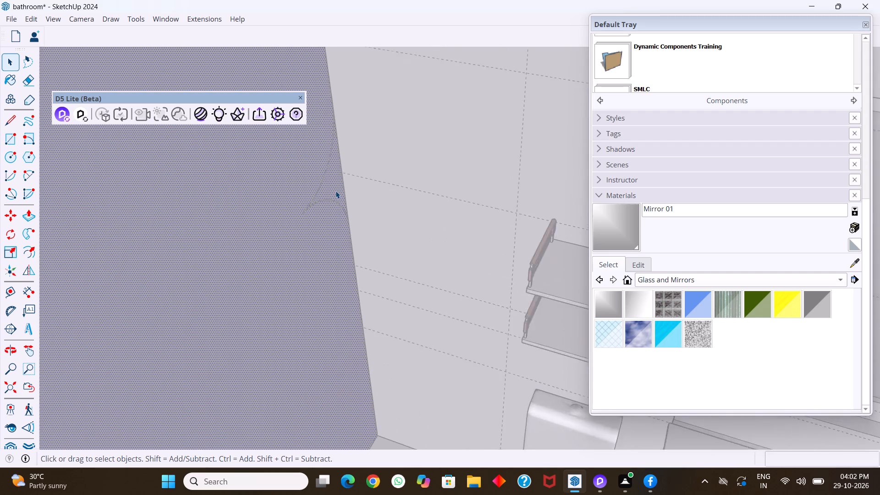
scroll(335, 191, up, 3)
click(336, 190)
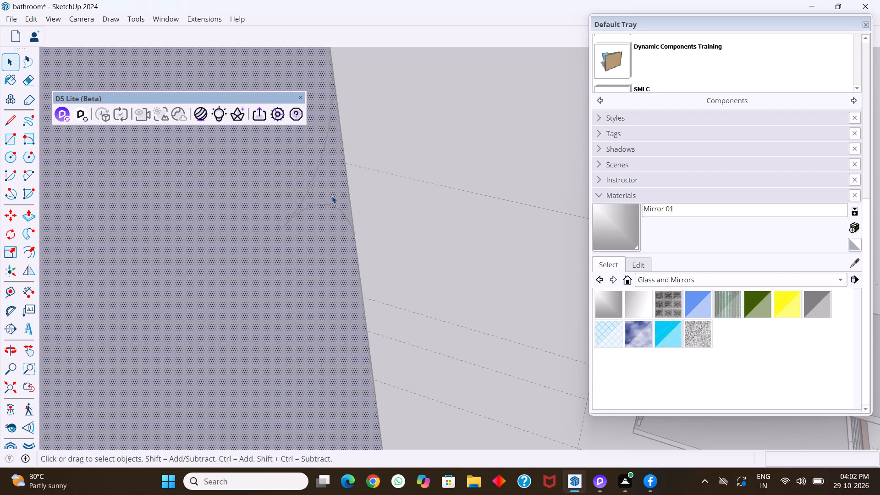
scroll(327, 195, down, 10)
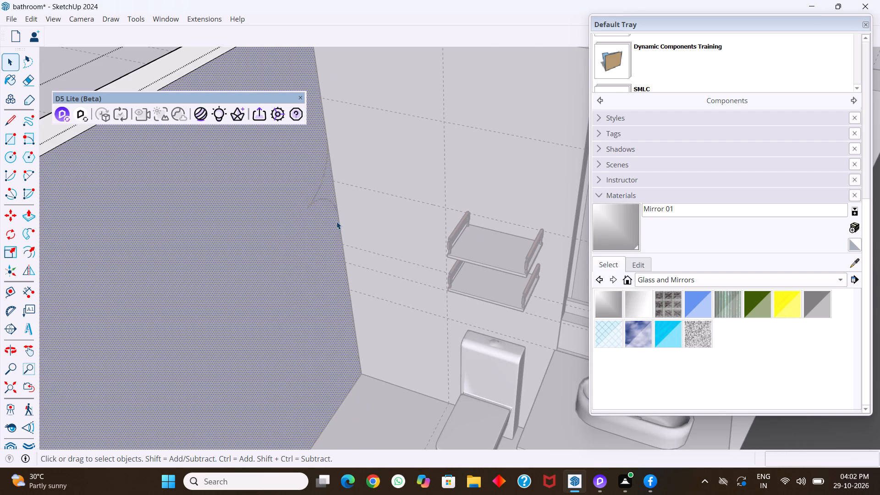
scroll(322, 239, down, 1)
middle_drag(322, 239, 236, 239)
scroll(356, 160, up, 1)
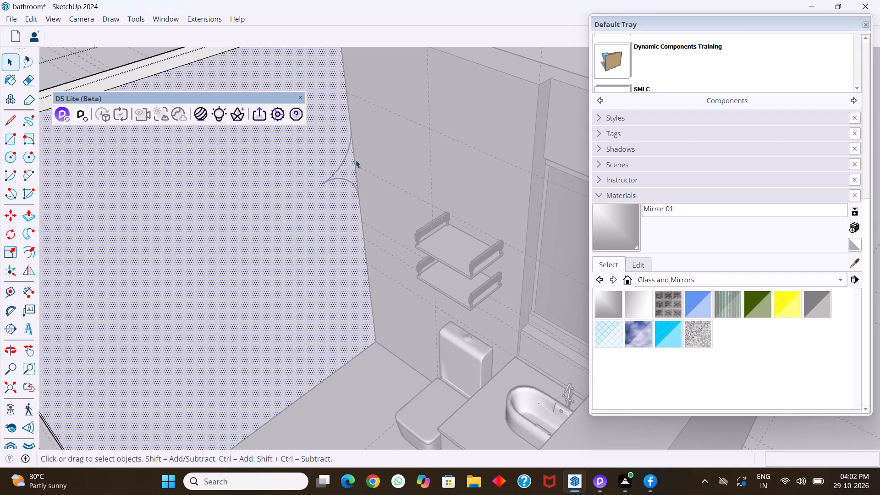
scroll(356, 160, up, 6)
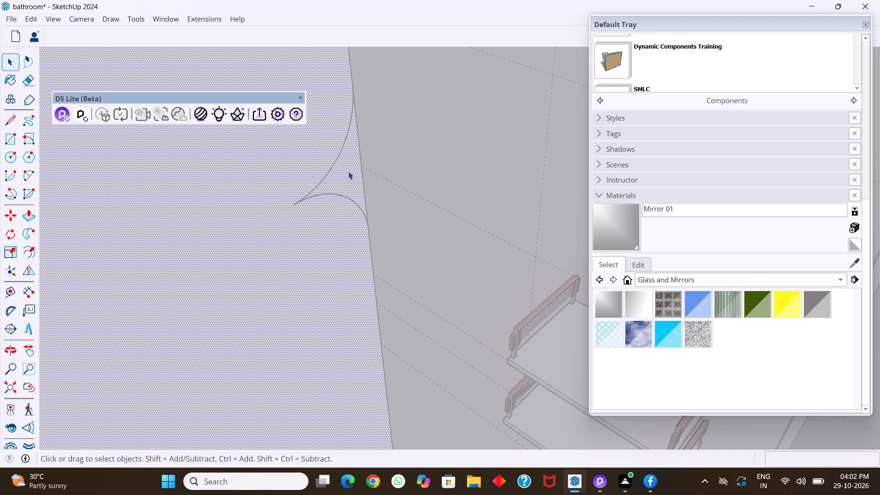
scroll(322, 207, down, 15)
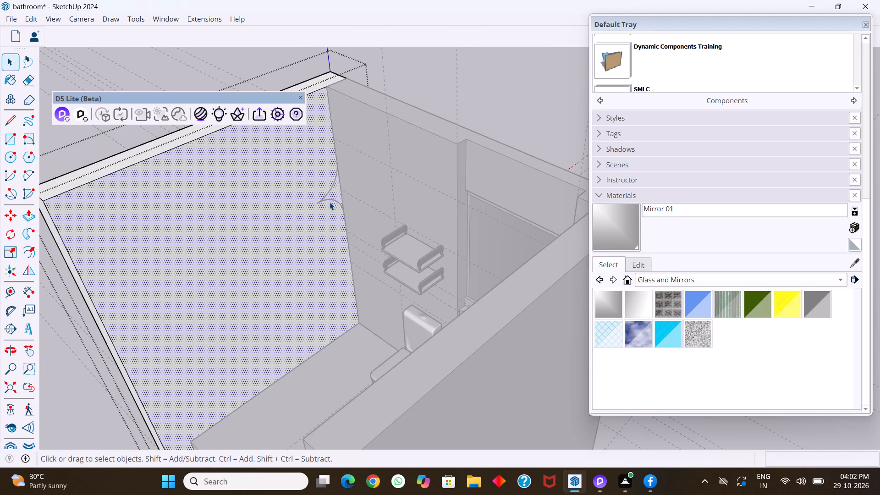
scroll(330, 202, up, 4)
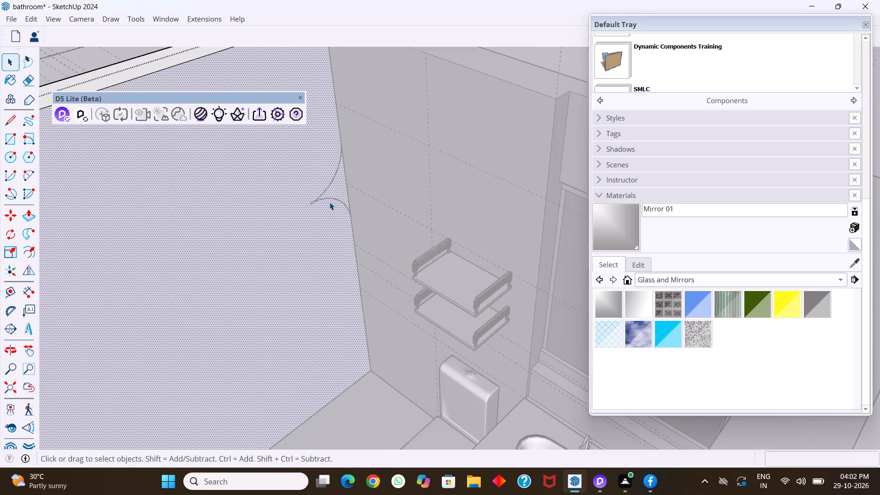
scroll(330, 202, up, 4)
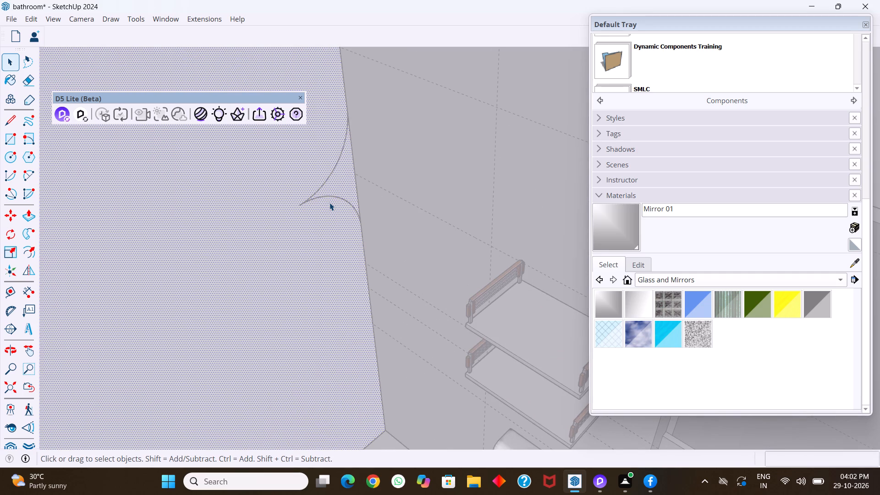
scroll(349, 177, up, 2)
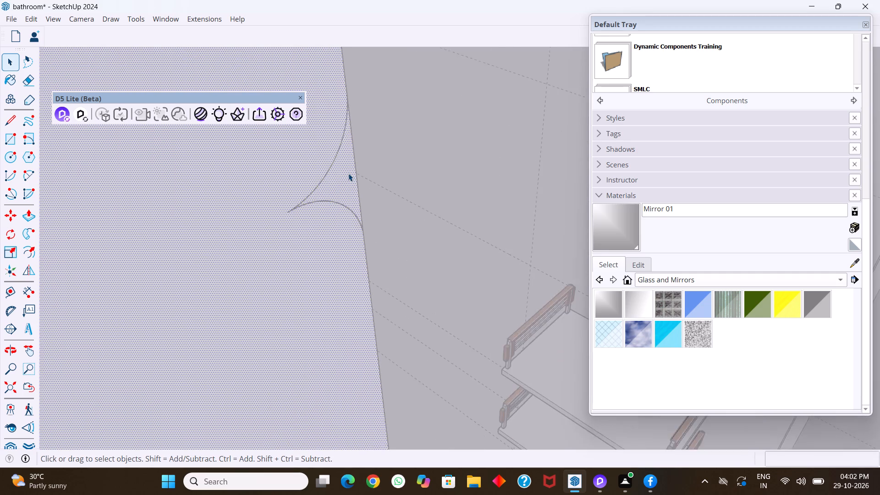
scroll(348, 173, up, 2)
scroll(284, 222, down, 20)
scroll(284, 222, down, 6)
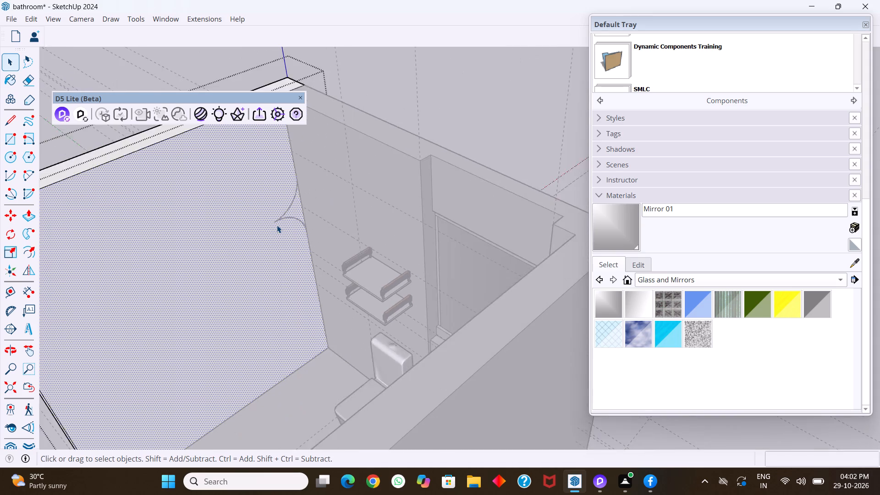
scroll(277, 225, down, 2)
click(394, 126)
Copy the two arcs lying outside the side wall group and delete the originals.
scroll(286, 214, up, 3)
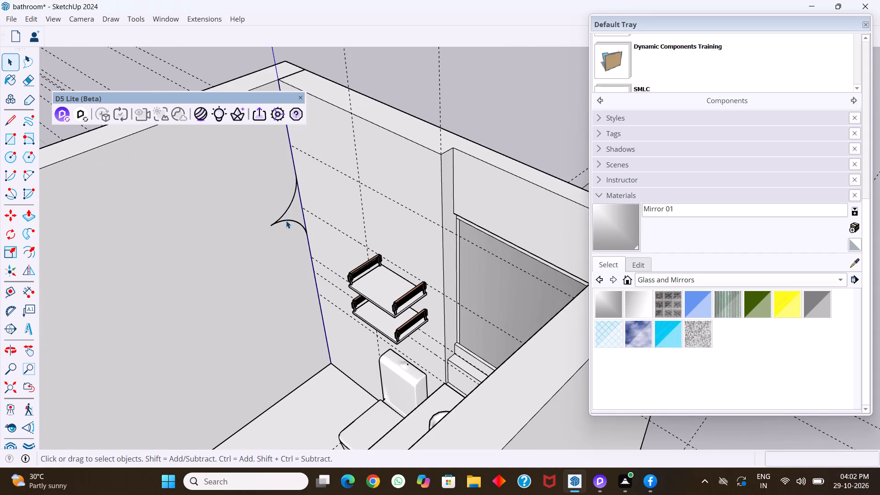
click(286, 220)
scroll(286, 218, up, 4)
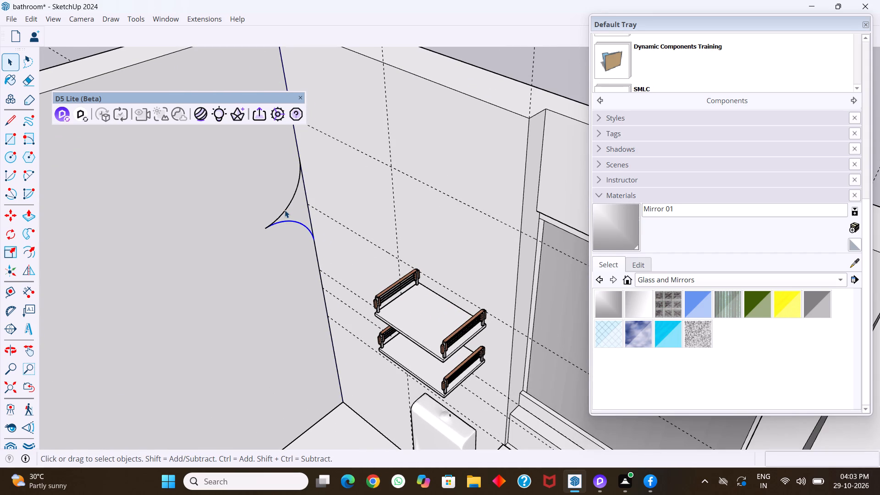
shift+click(285, 210)
key(ctrl+c)
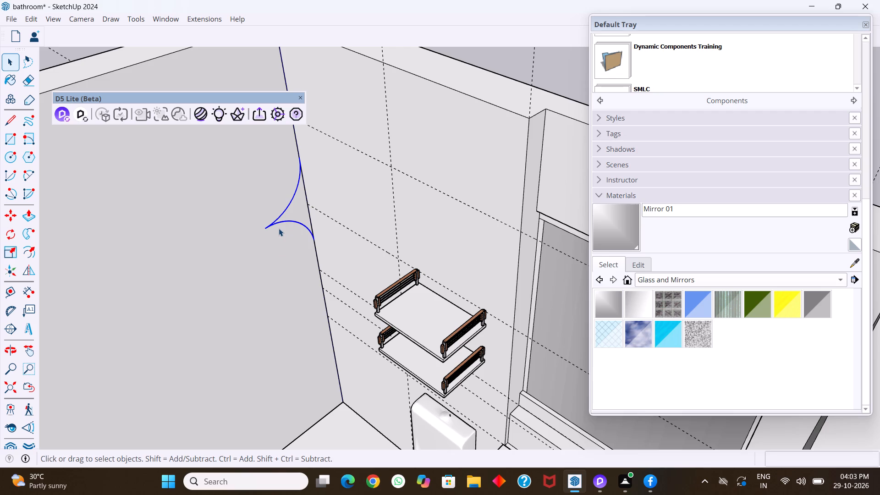
key(Delete)
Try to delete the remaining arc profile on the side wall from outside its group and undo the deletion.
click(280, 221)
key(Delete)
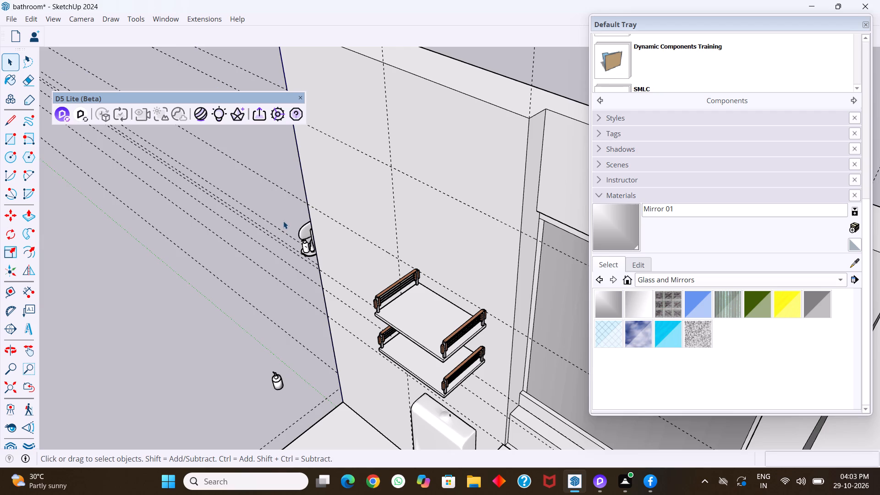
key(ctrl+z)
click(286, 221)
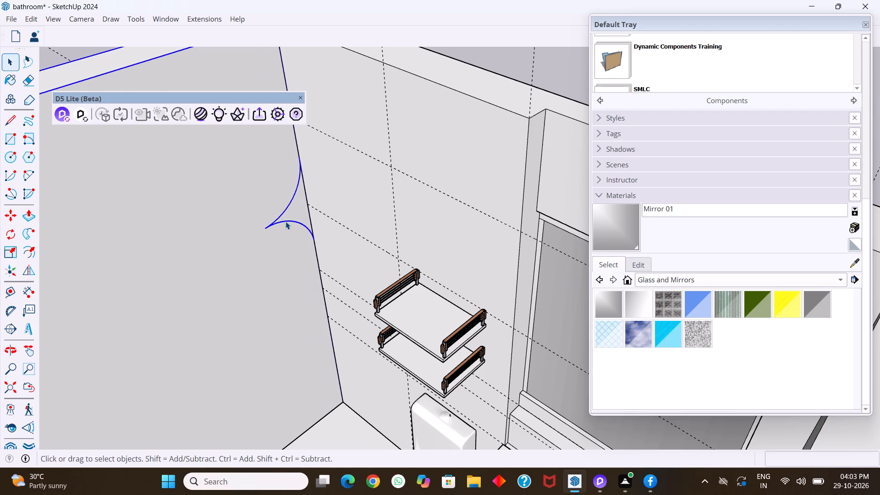
Open the side wall group and delete both the upper and lower retraced arcs from its inner face.
scroll(243, 229, down, 5)
double_click(252, 245)
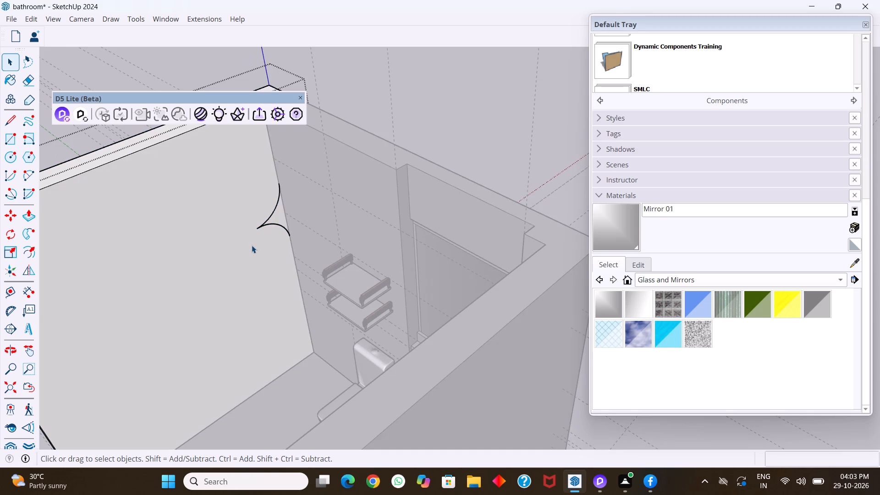
click(252, 245)
double_click(231, 214)
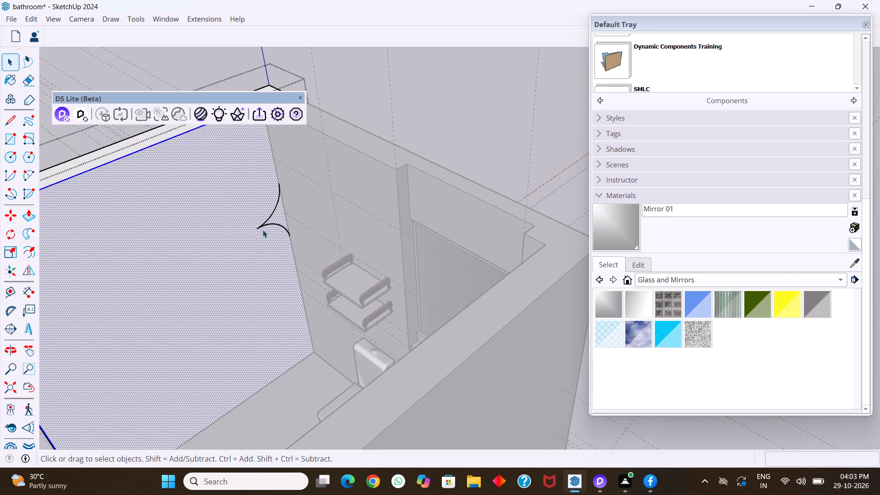
middle_drag(263, 245, 294, 238)
click(275, 224)
scroll(271, 224, up, 6)
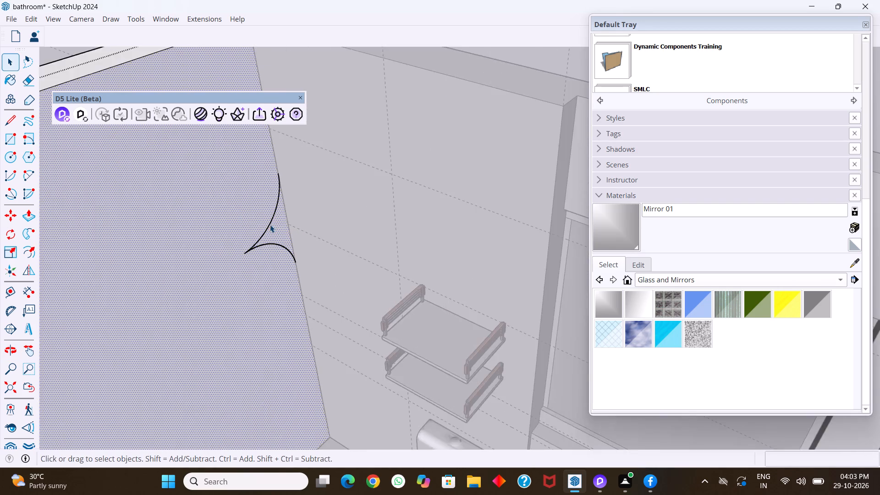
scroll(270, 225, up, 7)
click(270, 225)
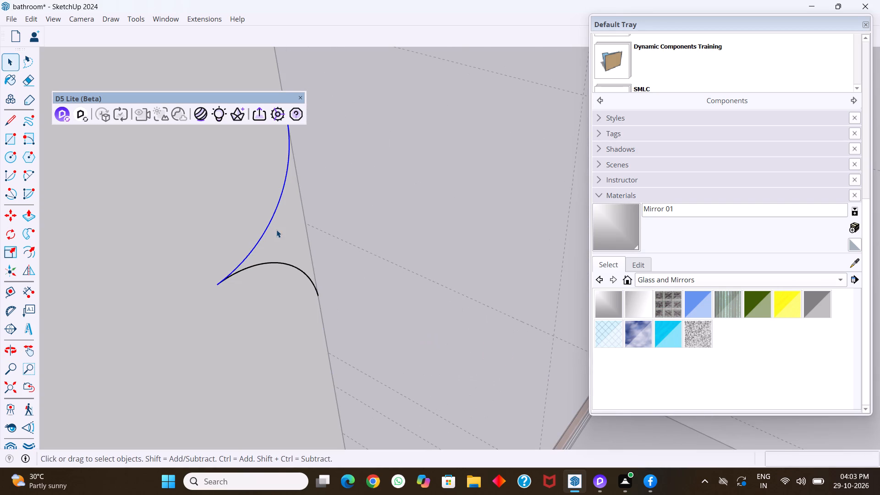
click(276, 230)
click(269, 224)
scroll(269, 224, down, 4)
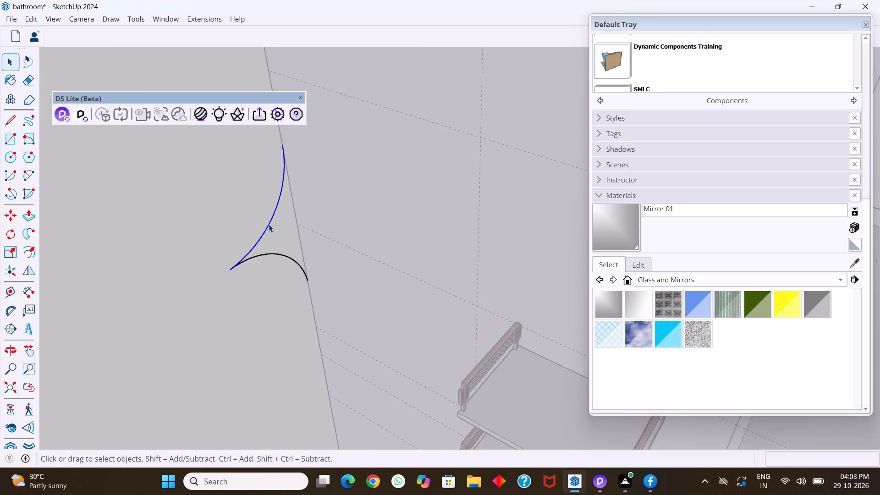
scroll(269, 224, down, 11)
scroll(268, 227, up, 8)
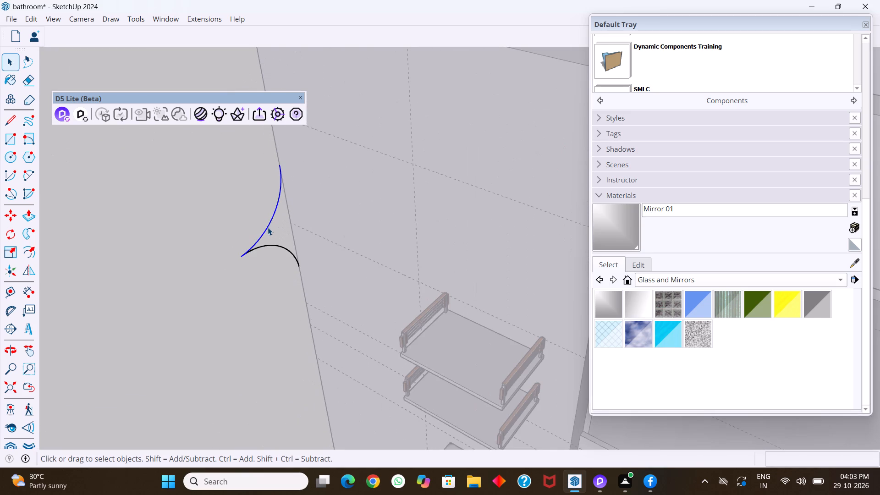
click(271, 232)
double_click(273, 232)
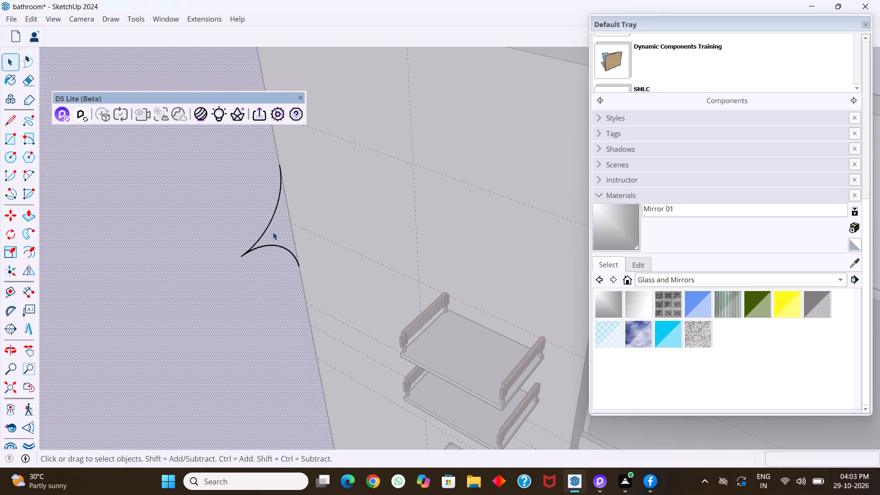
click(268, 227)
key(Delete)
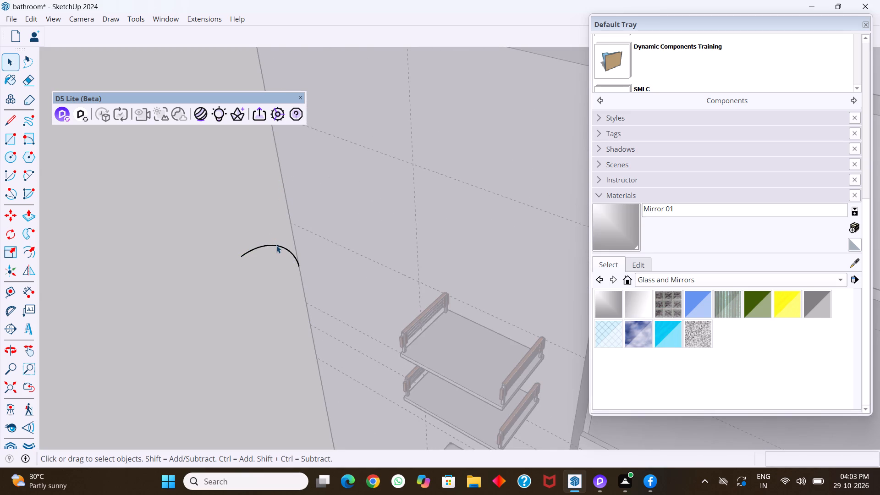
click(276, 245)
key(Delete)
Paste the two copied arcs in place inside the side wall group and check the inner face beside them.
click(26, 15)
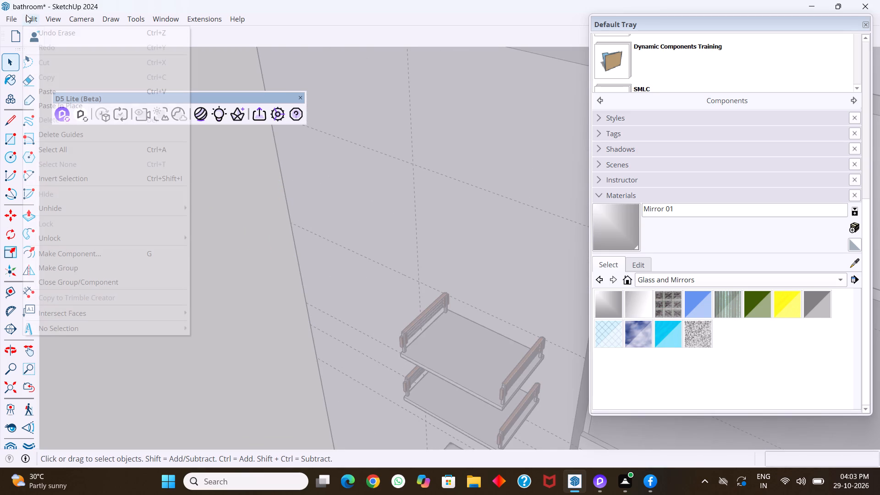
click(90, 102)
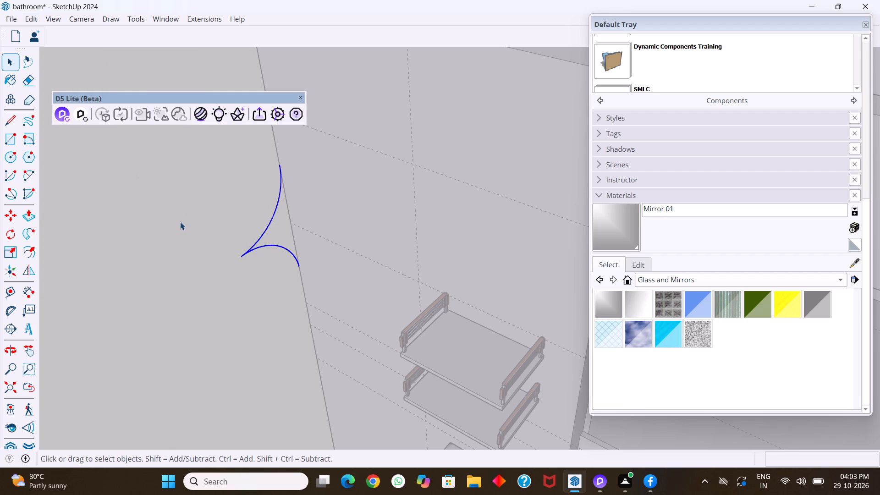
click(180, 222)
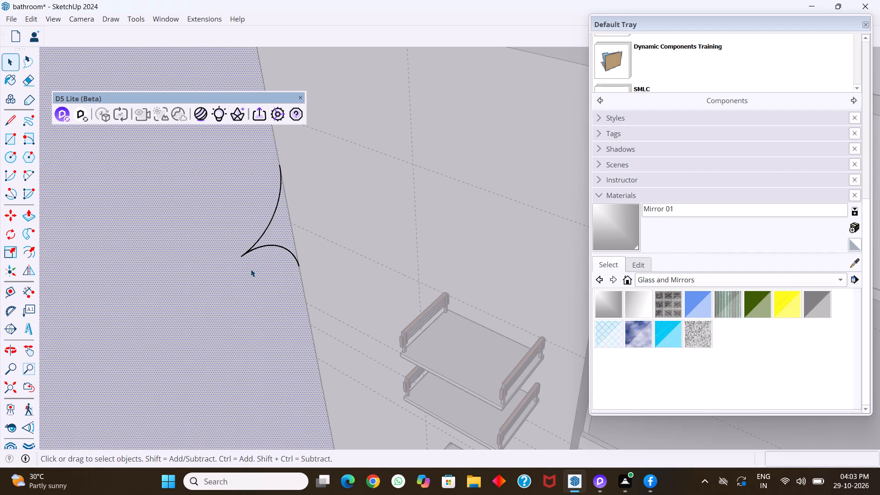
scroll(282, 220, up, 8)
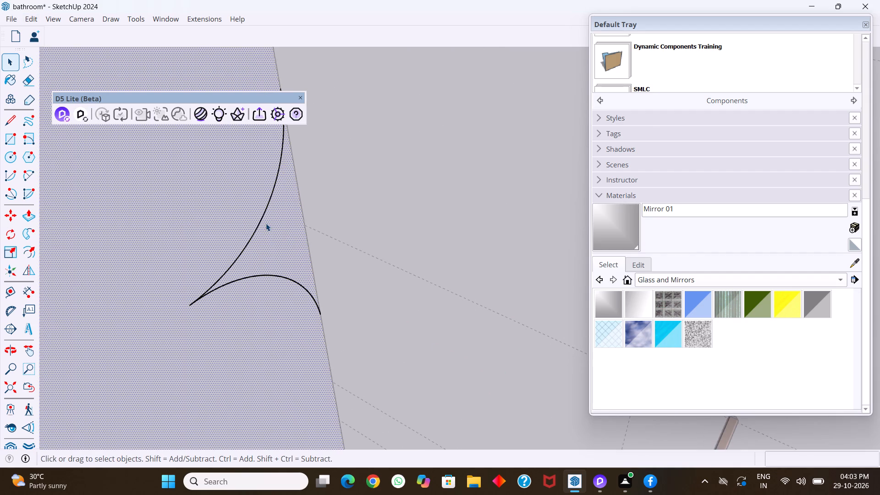
click(272, 224)
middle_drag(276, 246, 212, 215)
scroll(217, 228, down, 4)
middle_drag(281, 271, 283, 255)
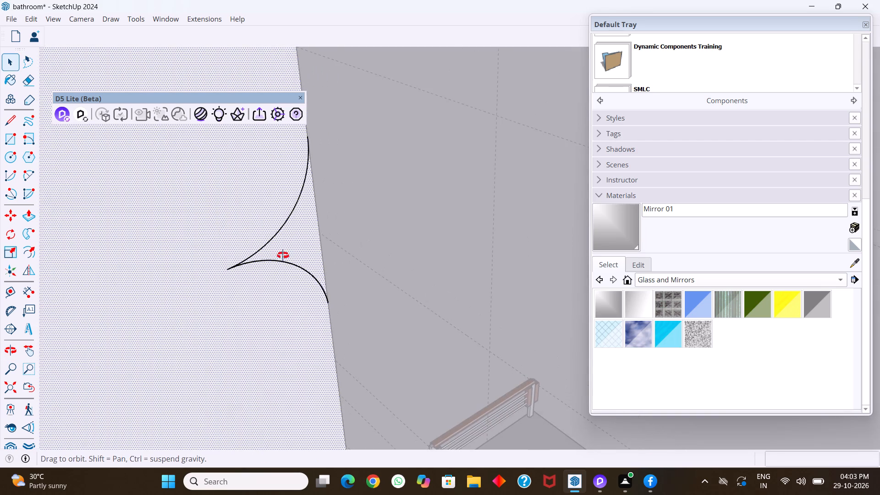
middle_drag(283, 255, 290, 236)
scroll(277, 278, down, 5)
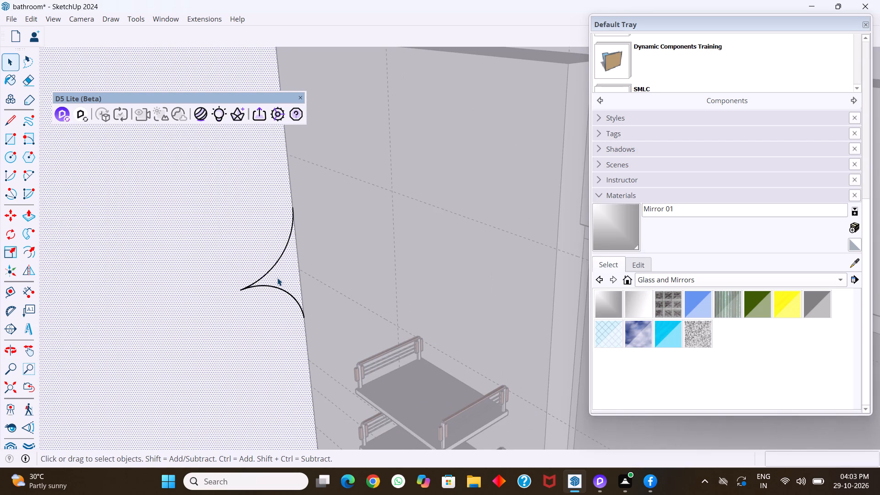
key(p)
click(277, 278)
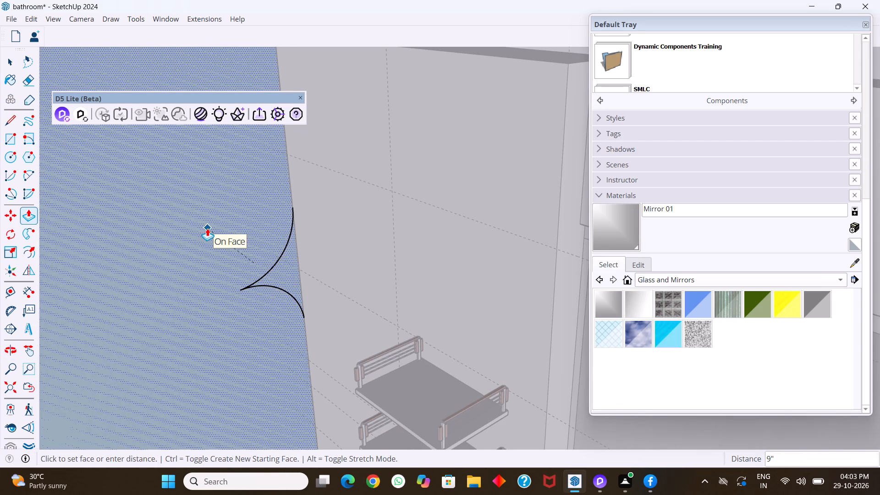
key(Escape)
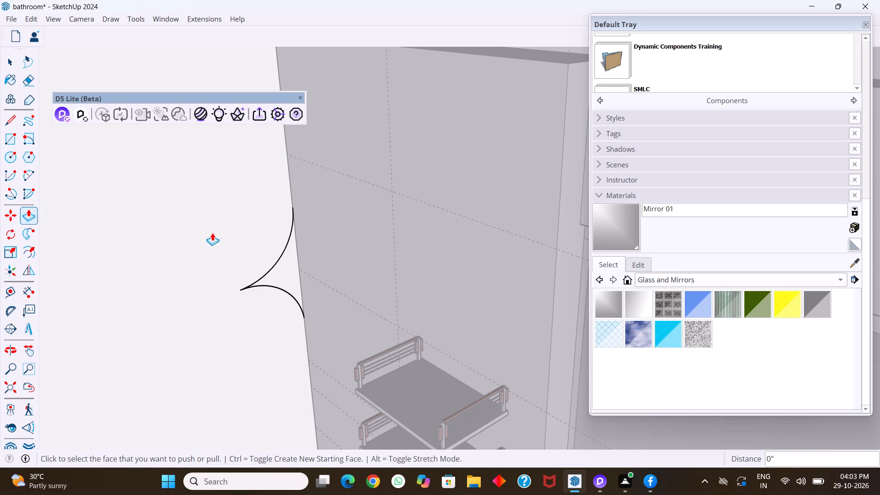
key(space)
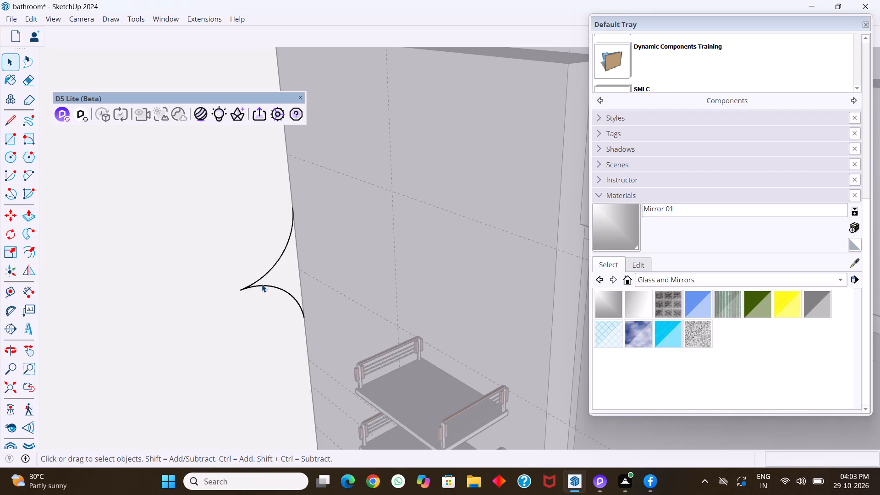
Move the two pasted arcs together off the side wall's inner face and delete them.
click(264, 286)
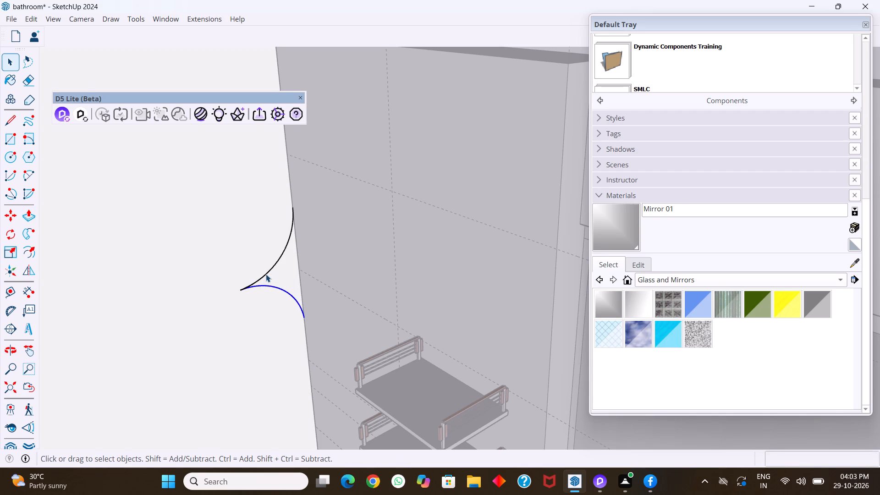
shift+click(266, 274)
key(m)
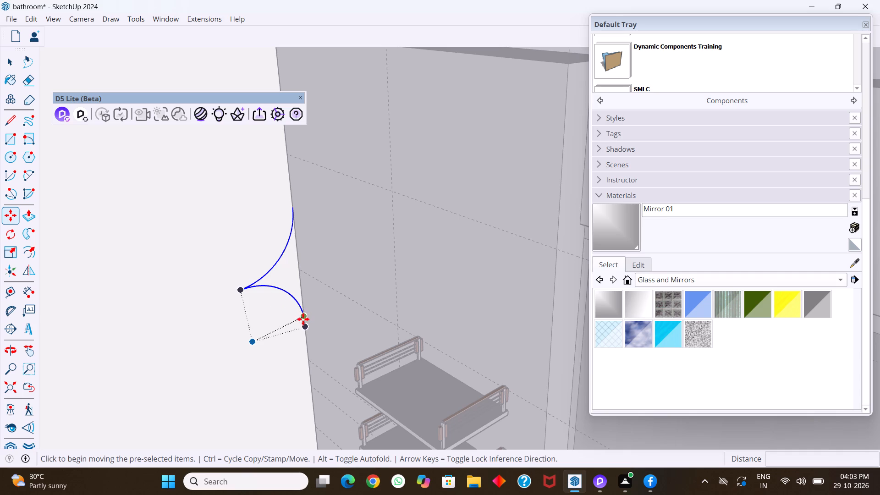
click(303, 319)
scroll(363, 297, down, 5)
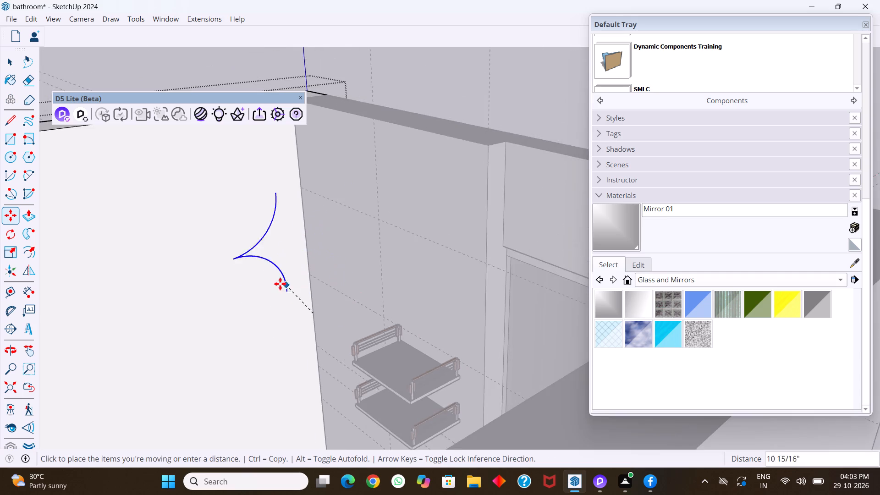
scroll(280, 284, down, 17)
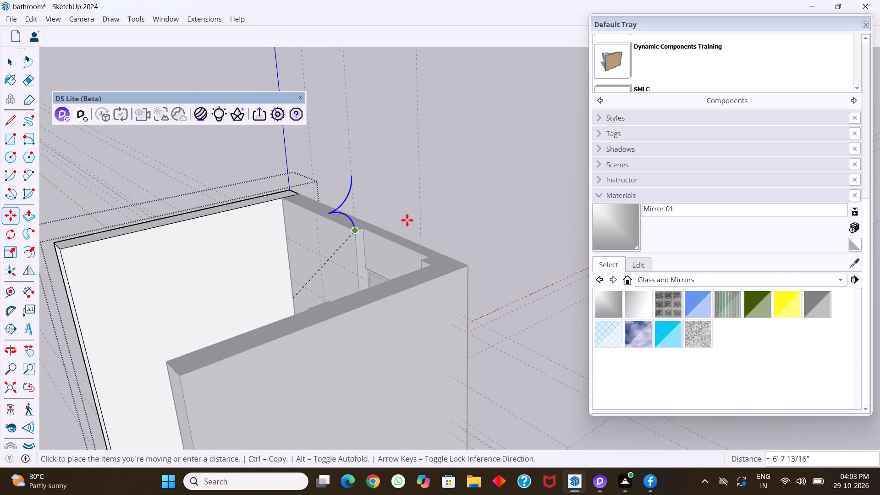
click(464, 222)
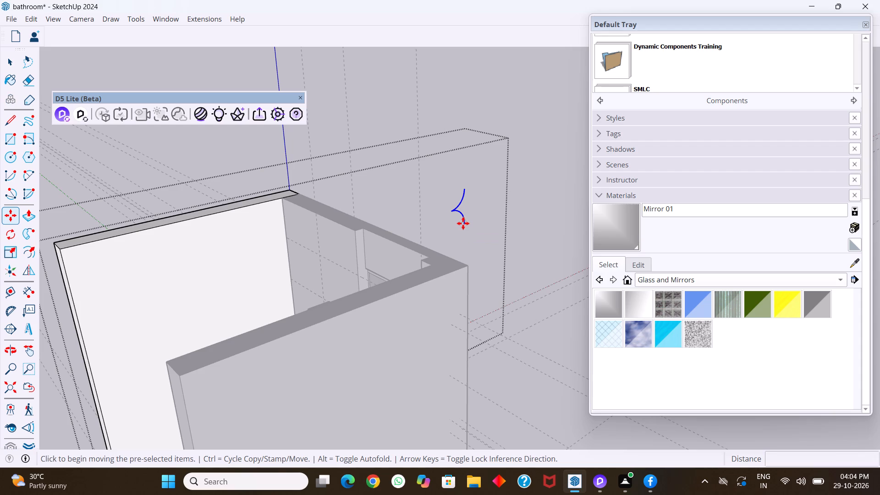
scroll(395, 304, down, 2)
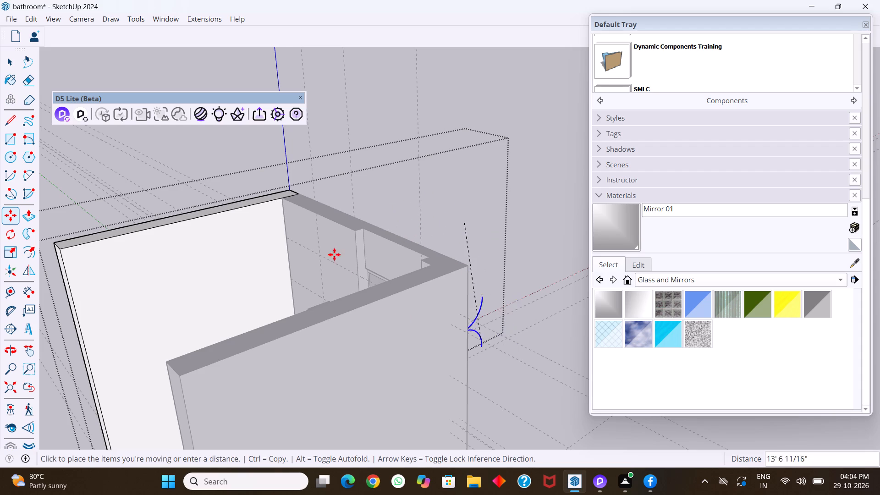
scroll(334, 254, down, 12)
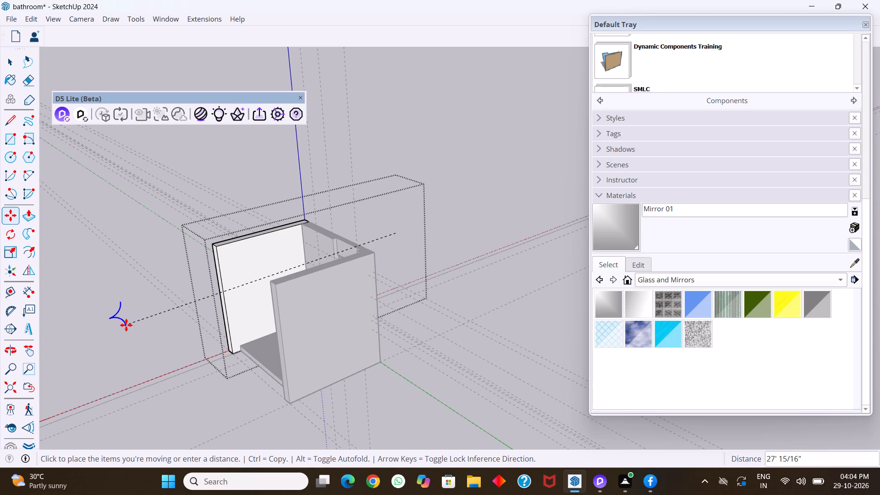
click(119, 328)
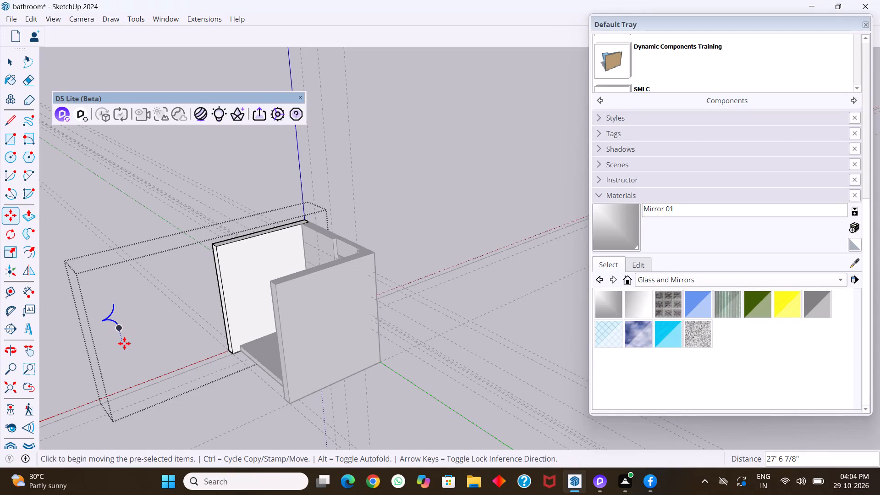
key(Delete)
key(Delete)
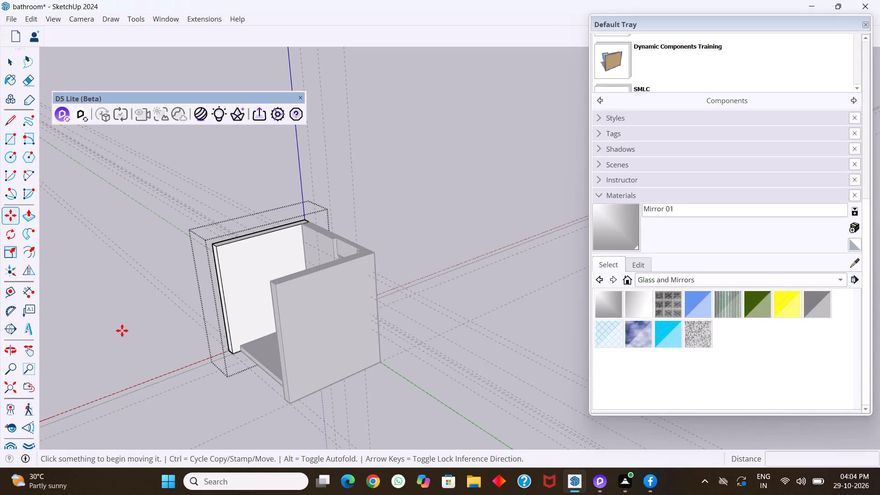
Draw a 40-segment arc on the side wall's inner face, starting tangent to its vertical corner edge, with a bulge of about 1 11/16".
middle_drag(259, 289, 274, 309)
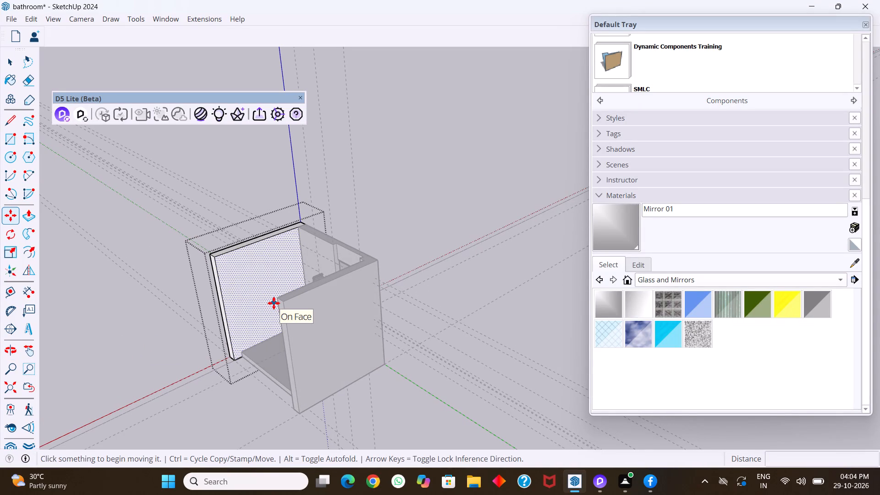
key(space)
scroll(278, 280, up, 13)
click(276, 277)
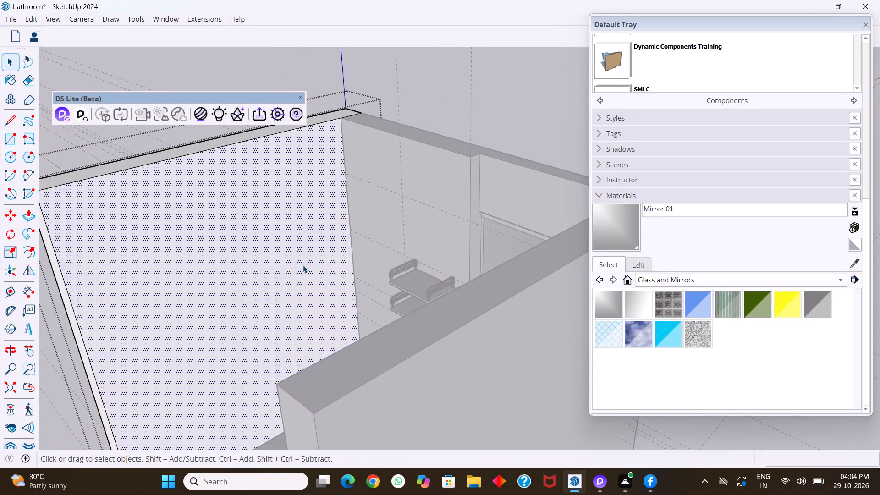
scroll(307, 258, up, 2)
middle_drag(309, 257, 333, 232)
middle_drag(324, 242, 351, 238)
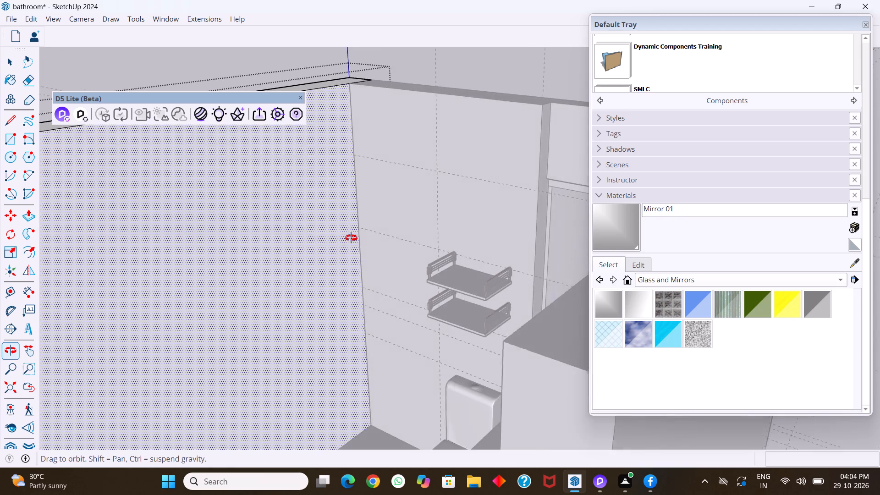
middle_drag(351, 238, 374, 227)
scroll(350, 231, up, 7)
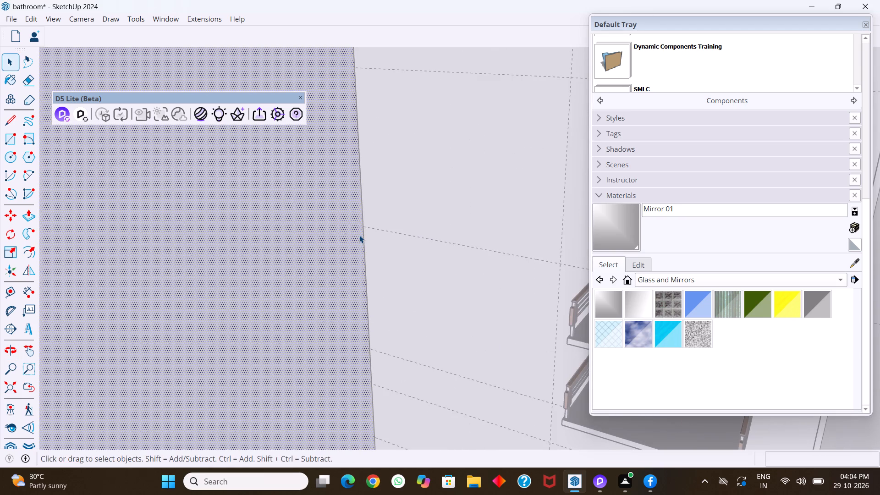
key(a)
scroll(366, 228, up, 7)
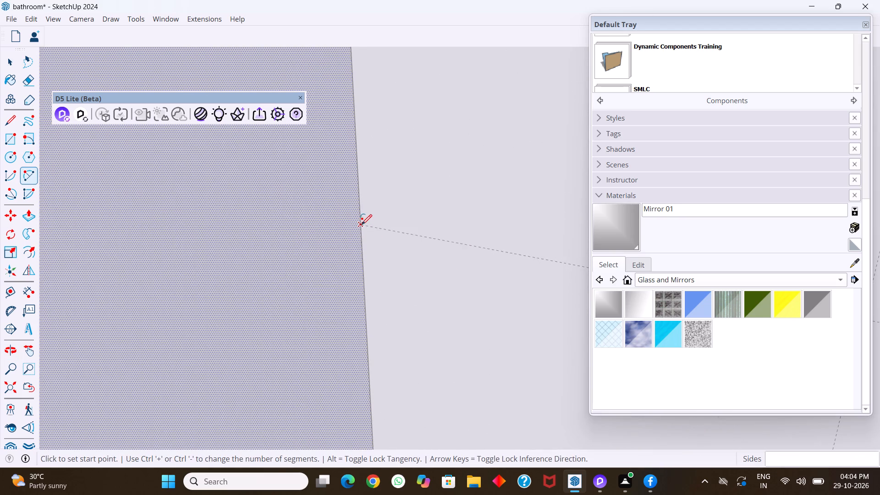
click(360, 223)
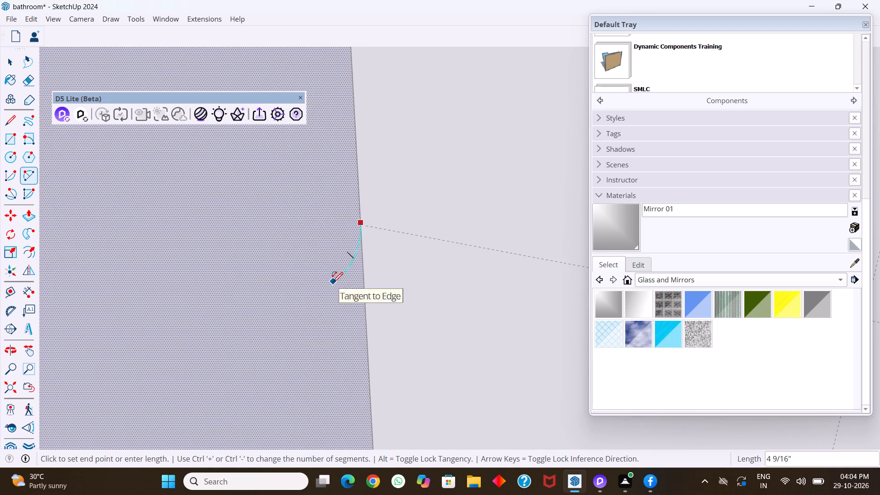
click(313, 308)
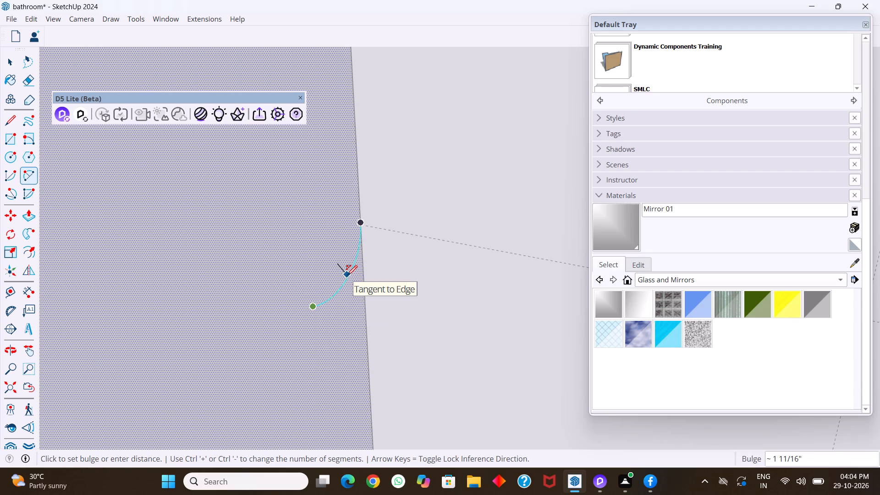
text(40s)
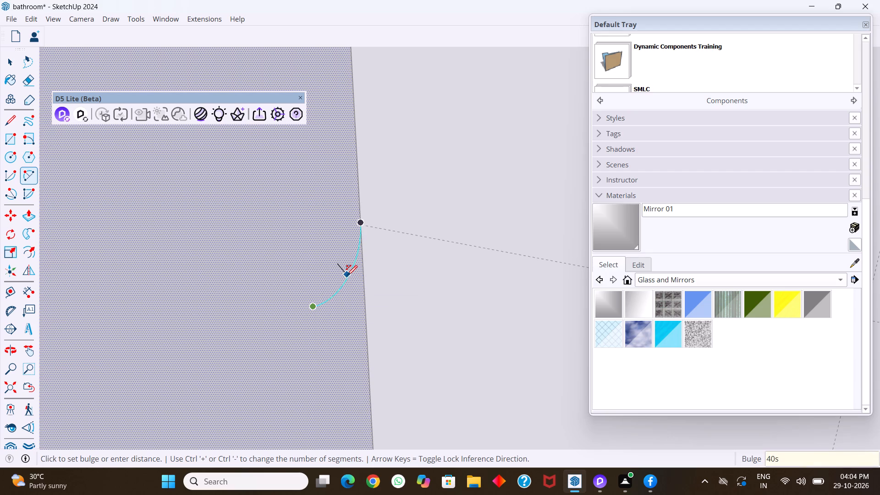
key(Return)
click(347, 275)
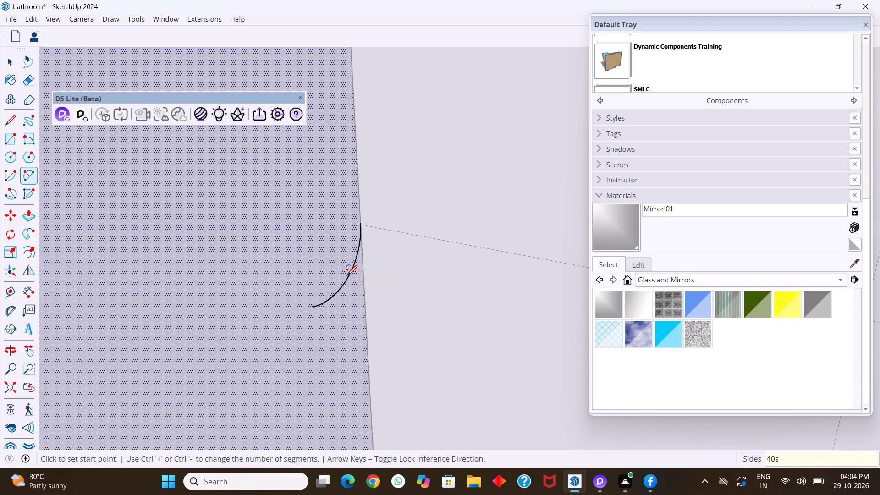
Draw a second 40-segment arc from the first arc's inner end down to the wall's corner edge, bulging about 1 11/16".
click(313, 307)
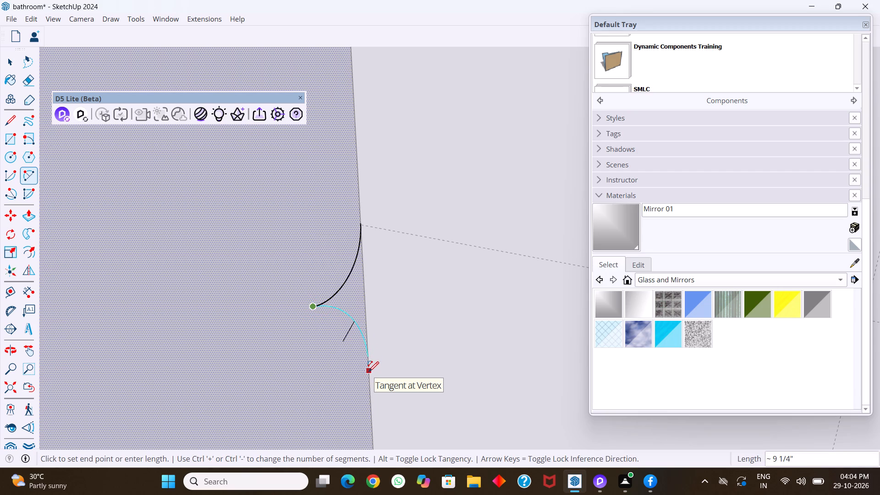
click(368, 372)
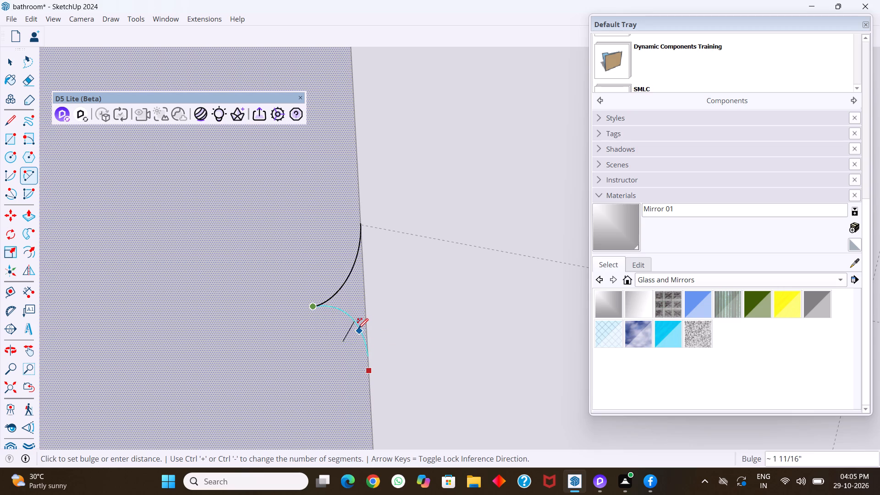
click(358, 329)
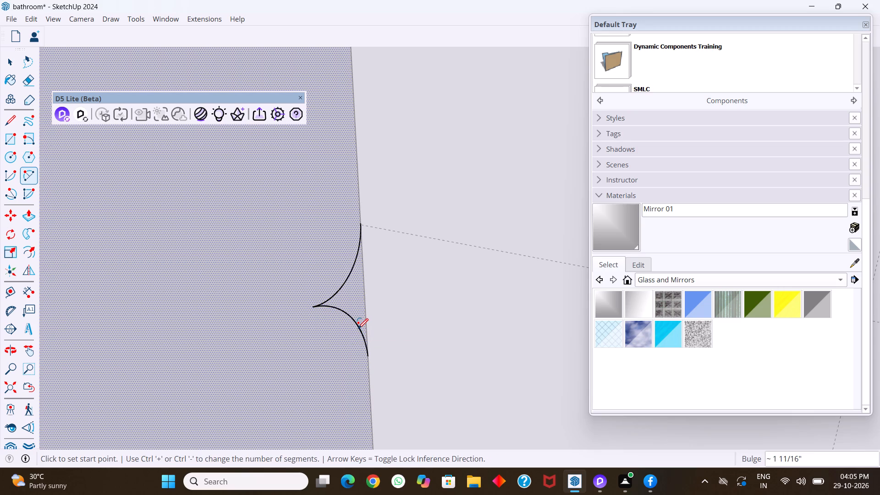
text(40)
key(s)
key(Return)
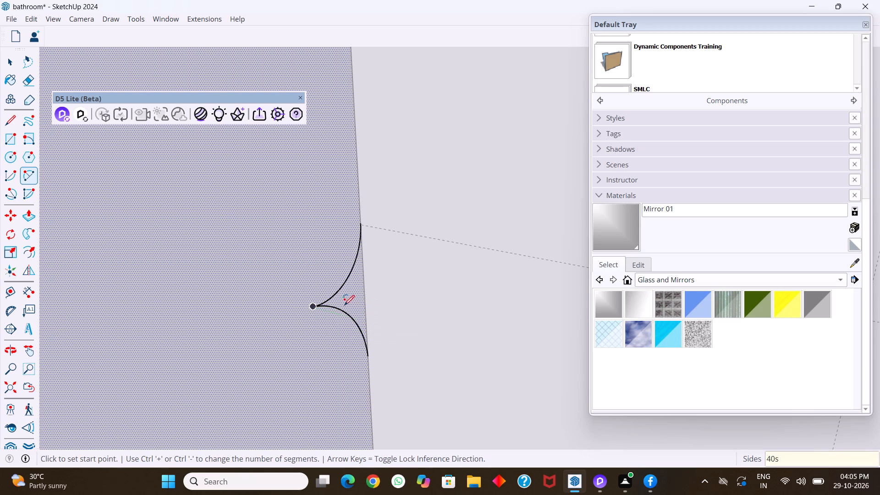
Check whether the area enclosed by the two arcs and the corner edge selects separately from the side wall's inner face.
key(space)
click(356, 299)
double_click(356, 299)
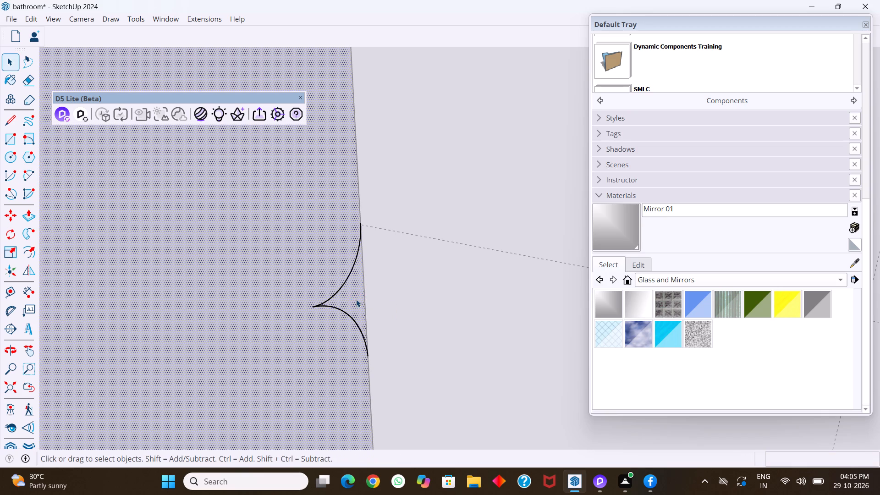
click(354, 299)
click(330, 280)
scroll(277, 310, down, 5)
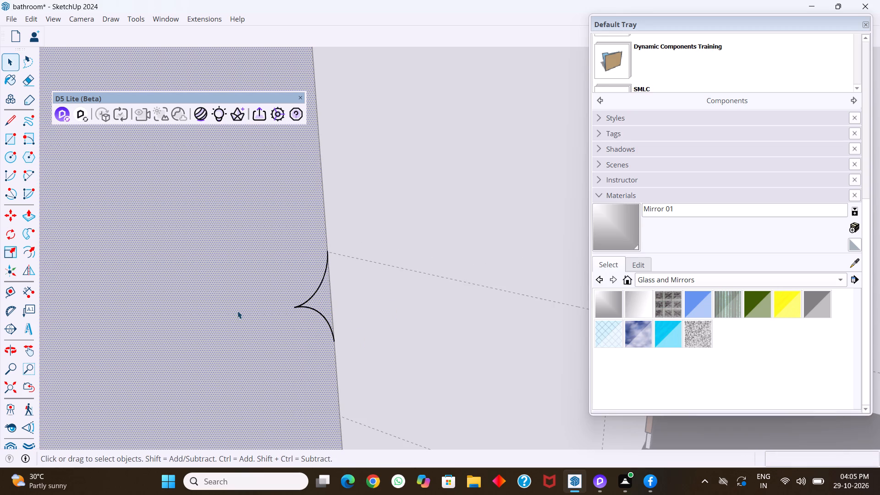
click(242, 317)
scroll(320, 304, down, 15)
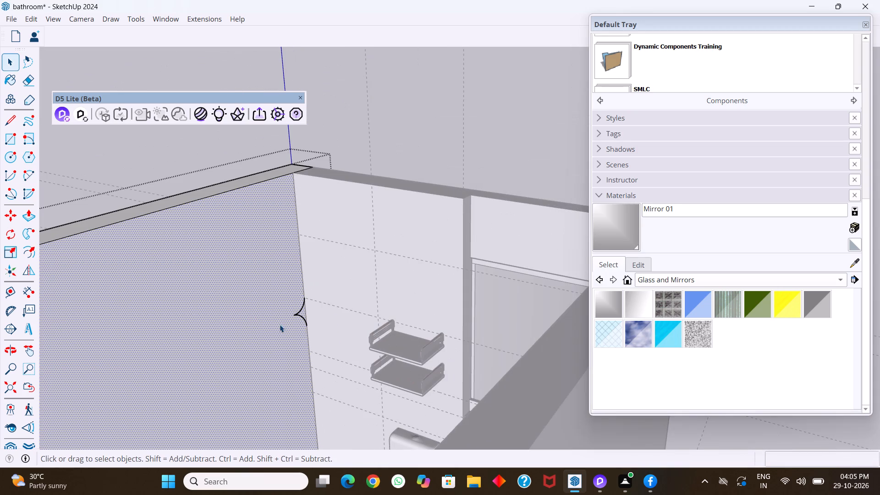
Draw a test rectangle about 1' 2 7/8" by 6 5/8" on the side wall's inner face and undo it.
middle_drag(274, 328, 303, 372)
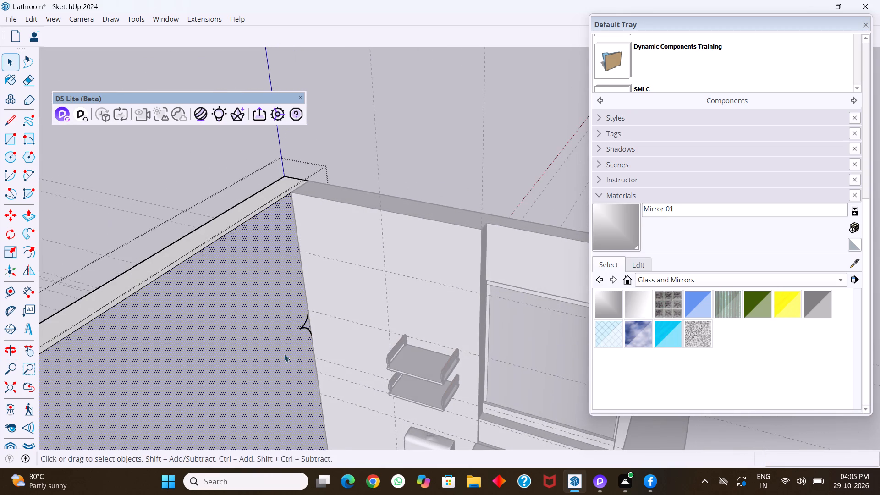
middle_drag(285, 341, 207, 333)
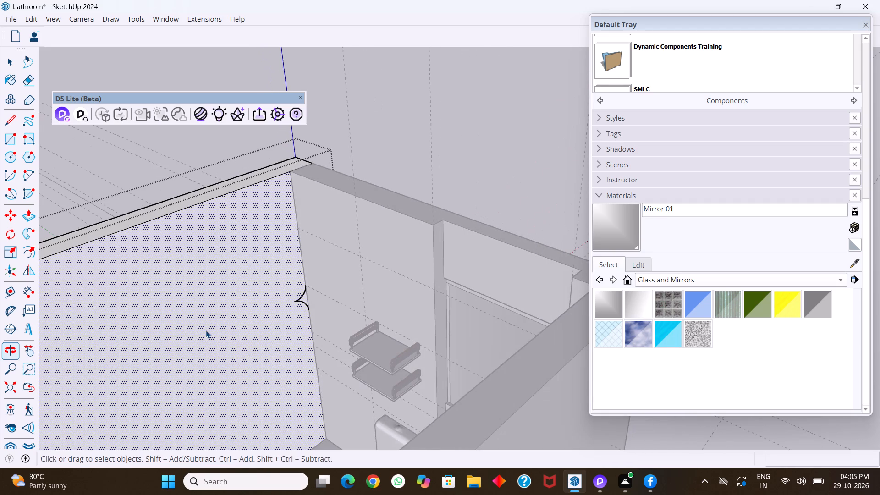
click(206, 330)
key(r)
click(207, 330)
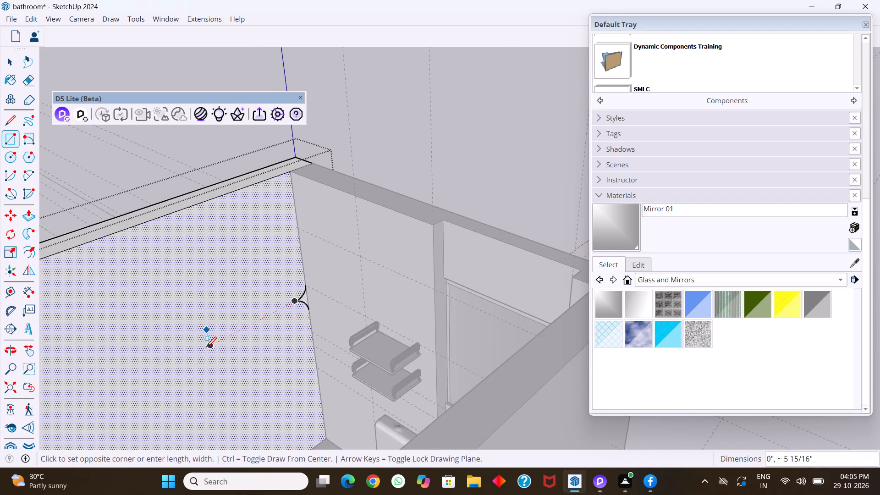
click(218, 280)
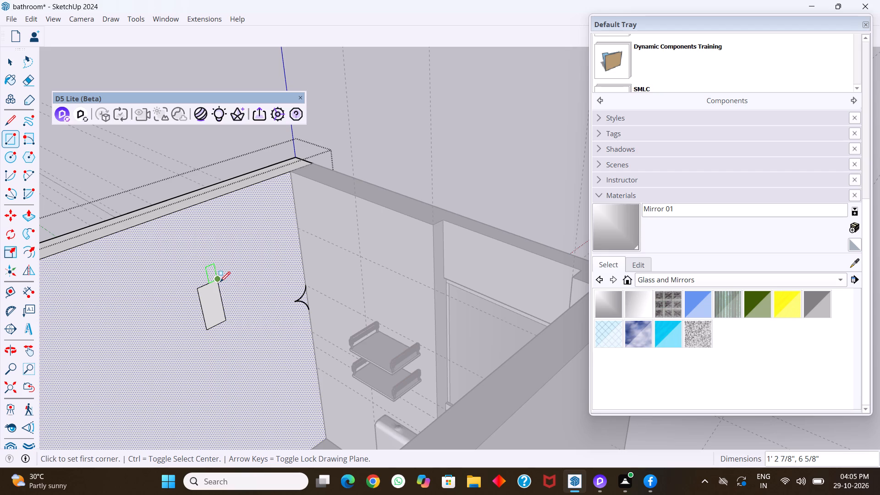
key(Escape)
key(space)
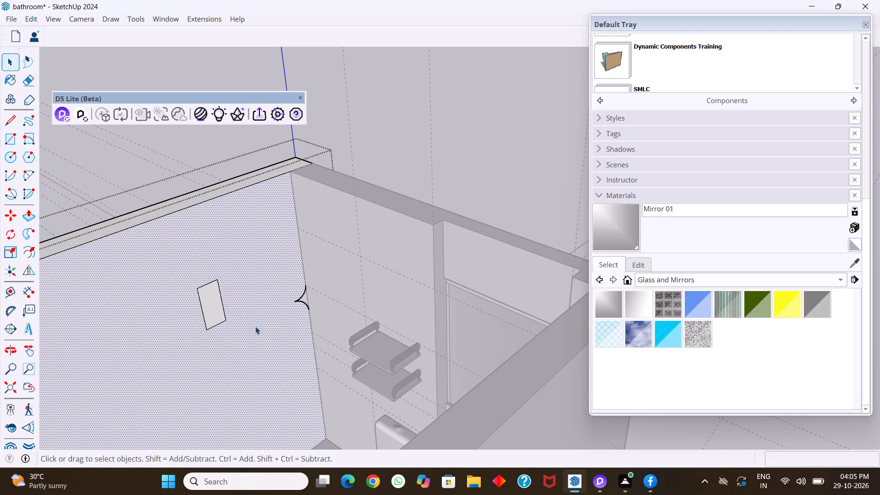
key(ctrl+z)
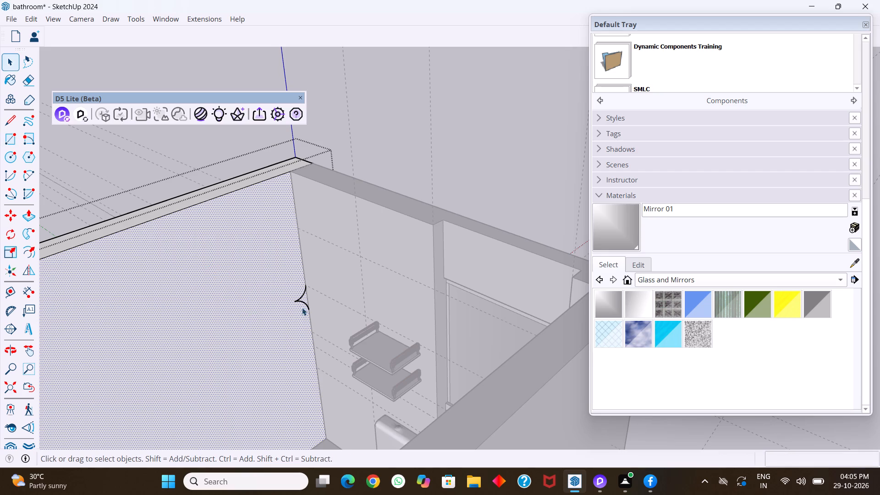
Undo the two arcs drawn at the corner edge of the side wall's inner face.
scroll(295, 297, up, 14)
middle_drag(315, 300, 306, 208)
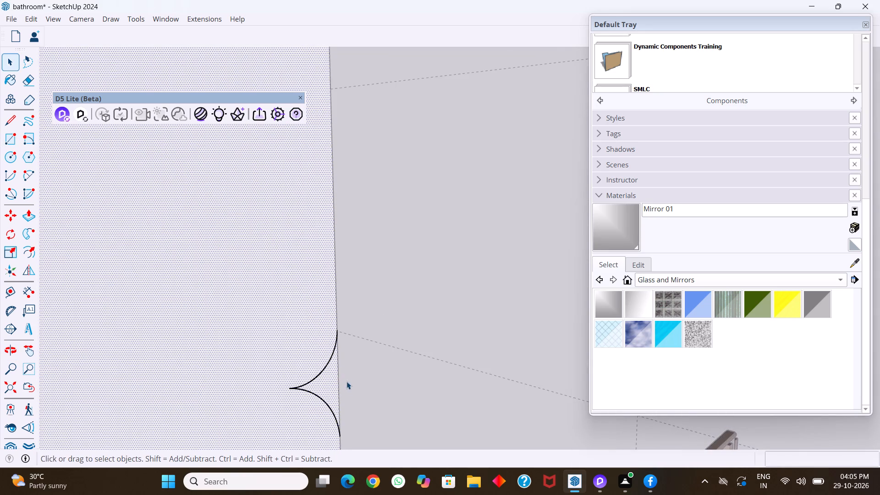
scroll(339, 355, down, 4)
middle_drag(346, 367, 310, 220)
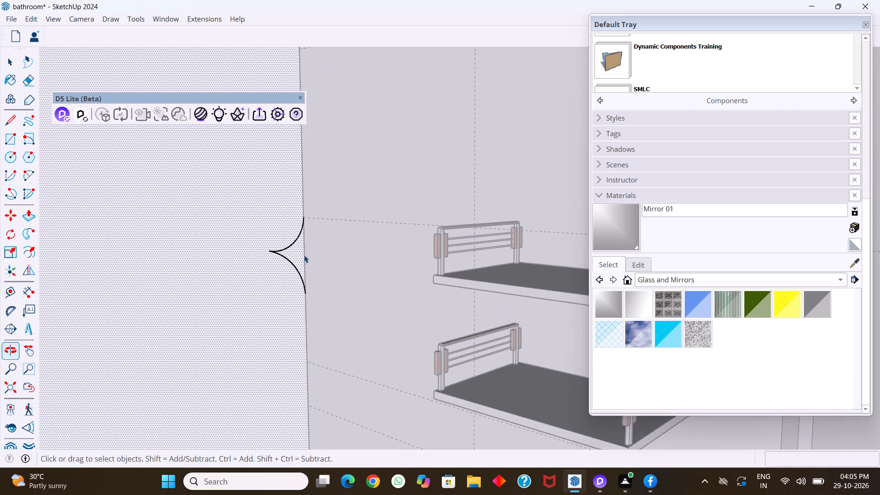
scroll(304, 255, up, 5)
click(294, 259)
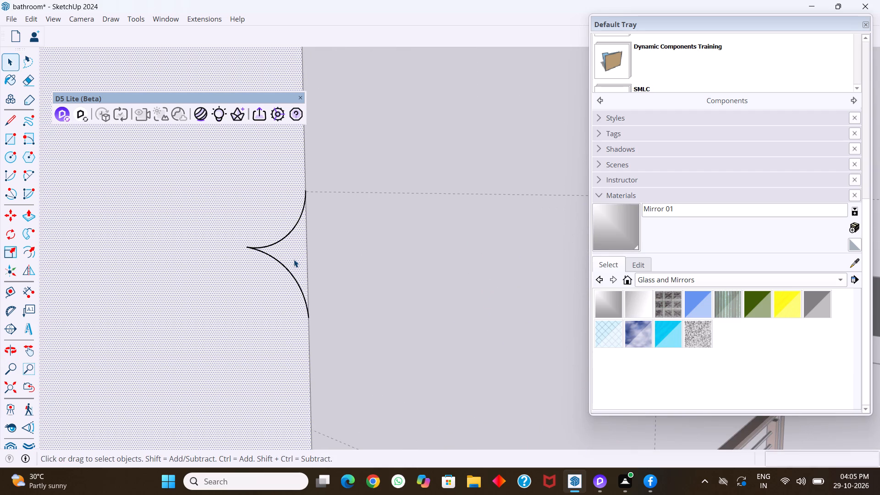
key(ctrl+z)
key(ctrl+z)
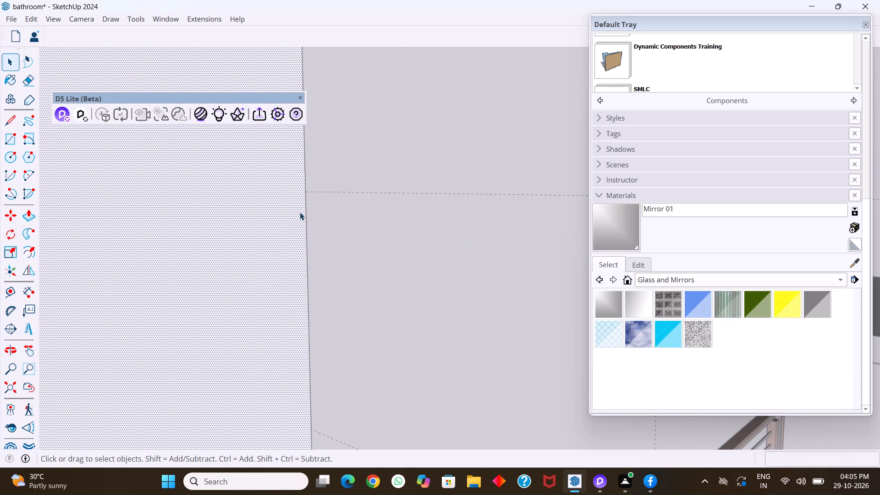
Push the side wall's narrow end face at the back corner inward 9" so the wall stops at the back wall.
scroll(281, 250, down, 17)
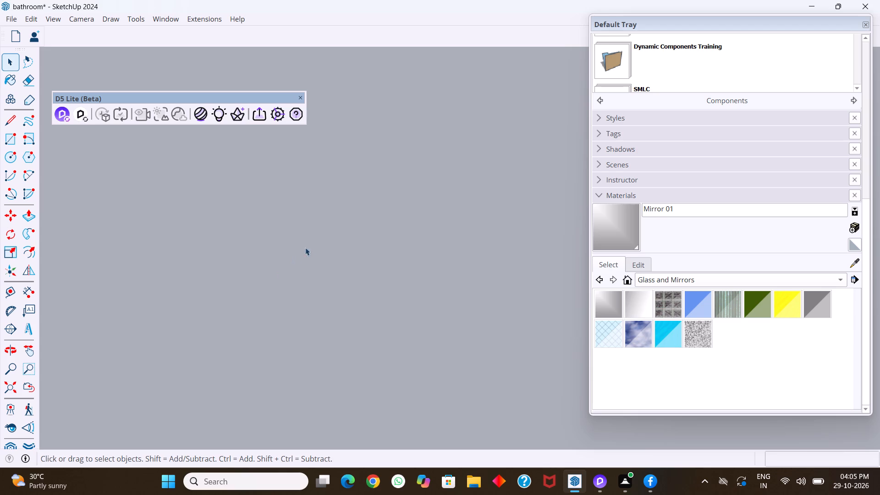
scroll(357, 262, down, 20)
scroll(357, 262, down, 11)
click(11, 385)
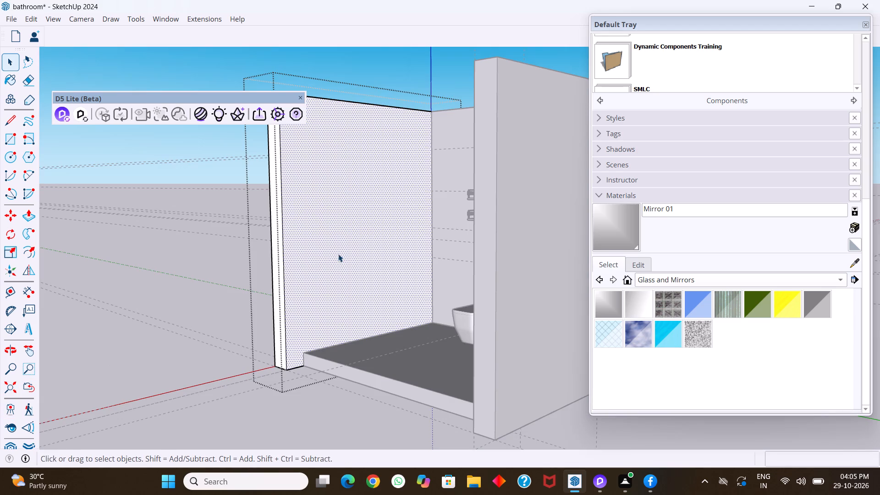
middle_drag(363, 225, 374, 385)
middle_drag(324, 258, 505, 225)
middle_drag(257, 247, 450, 248)
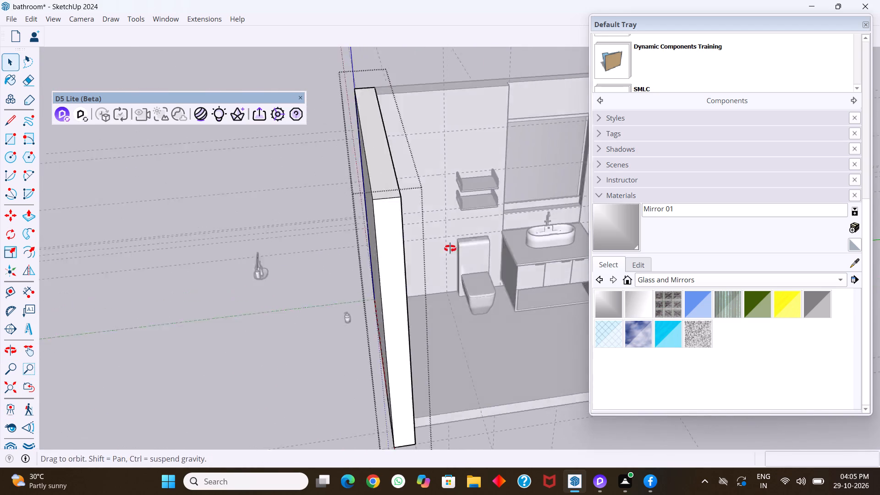
middle_drag(450, 248, 451, 248)
middle_drag(342, 221, 486, 247)
middle_drag(336, 211, 349, 304)
middle_drag(368, 242, 373, 240)
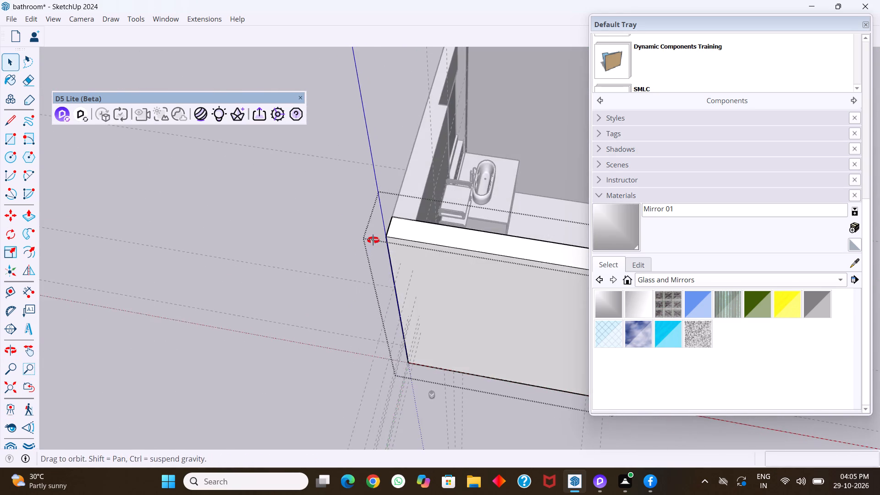
middle_drag(373, 240, 451, 148)
scroll(415, 212, up, 4)
middle_drag(416, 231, 533, 230)
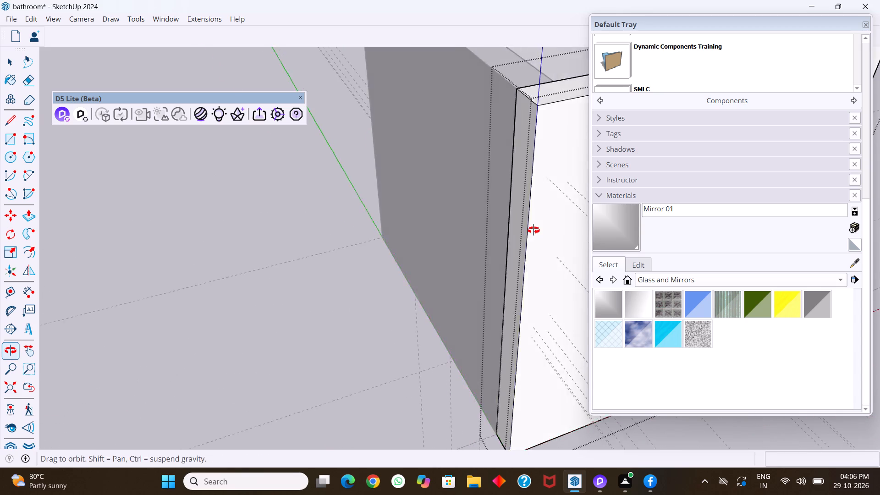
middle_drag(462, 195, 336, 222)
middle_drag(377, 252, 387, 250)
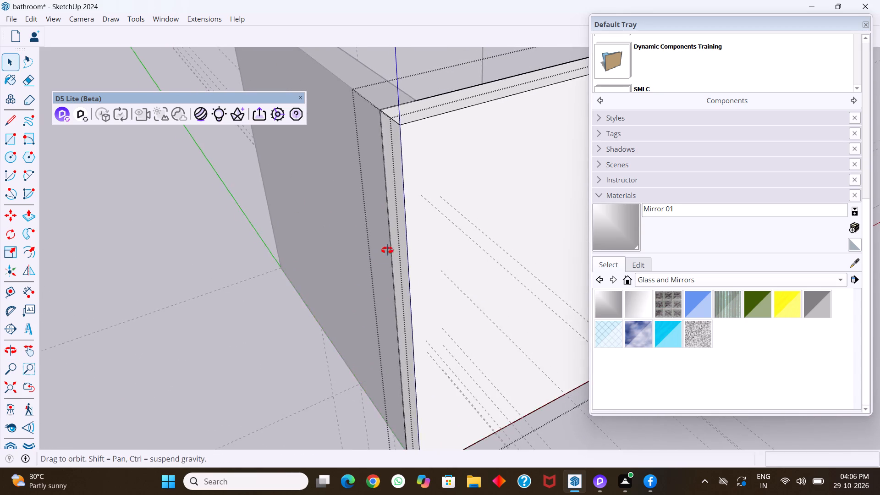
middle_drag(387, 250, 415, 245)
click(440, 236)
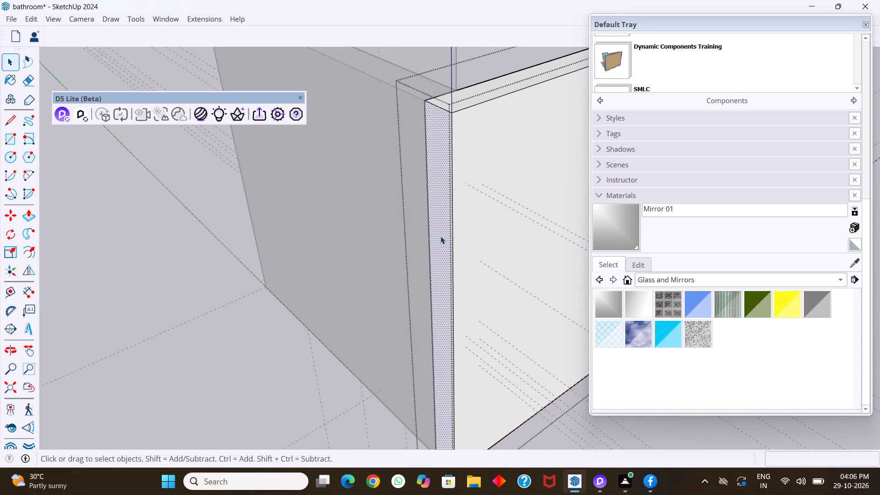
key(p)
click(440, 236)
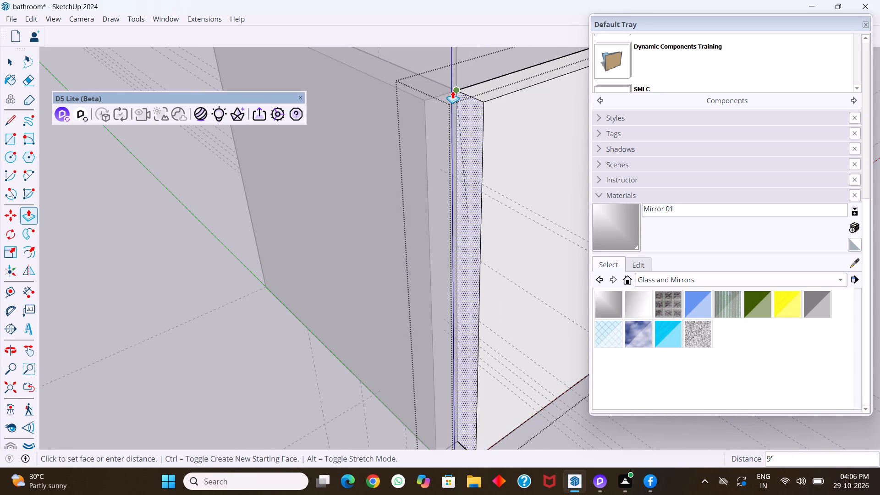
click(452, 91)
scroll(331, 303, down, 4)
scroll(288, 353, down, 3)
key(space)
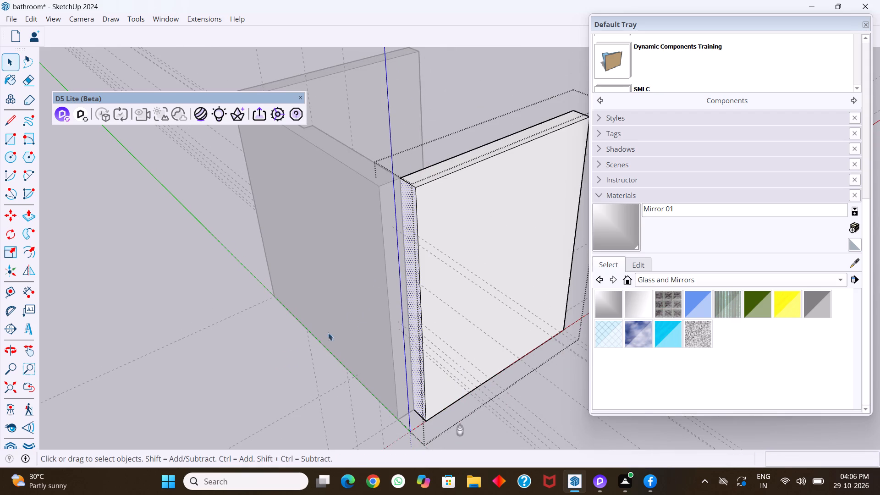
Draw a 40-segment arc on the side wall's inner face, tangent to the corner edge at the guide line, about 1' 3 9/16" long with a 4" bulge.
middle_drag(396, 315, 168, 357)
middle_drag(343, 313, 254, 397)
middle_drag(388, 303, 169, 333)
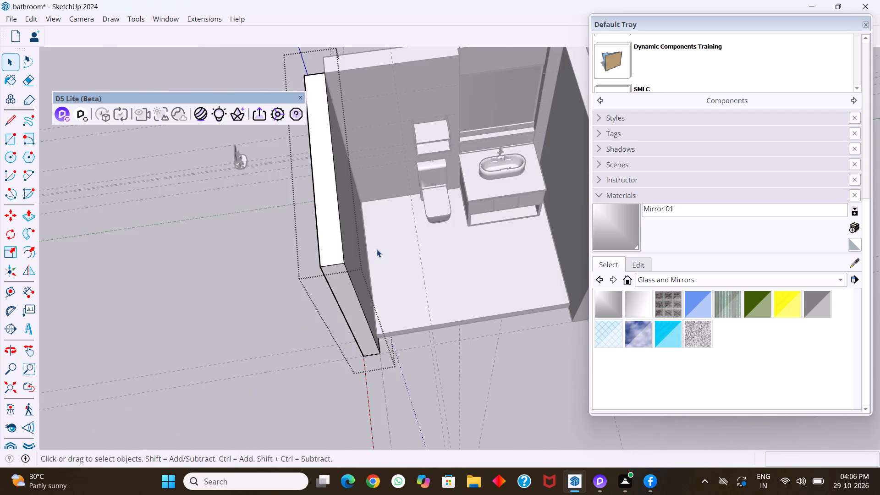
middle_drag(379, 245, 260, 196)
middle_drag(406, 140, 275, 90)
scroll(364, 146, up, 6)
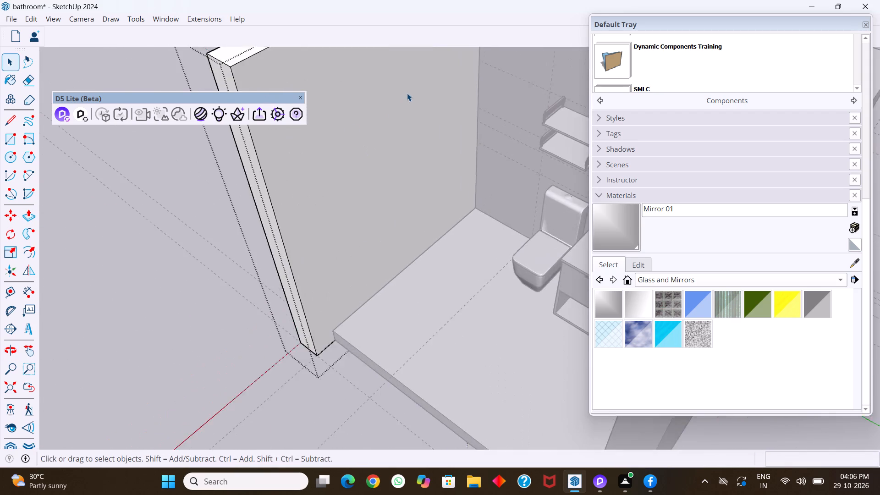
scroll(407, 93, up, 1)
shift+middle_drag(430, 85, 338, 210)
middle_drag(375, 171, 382, 88)
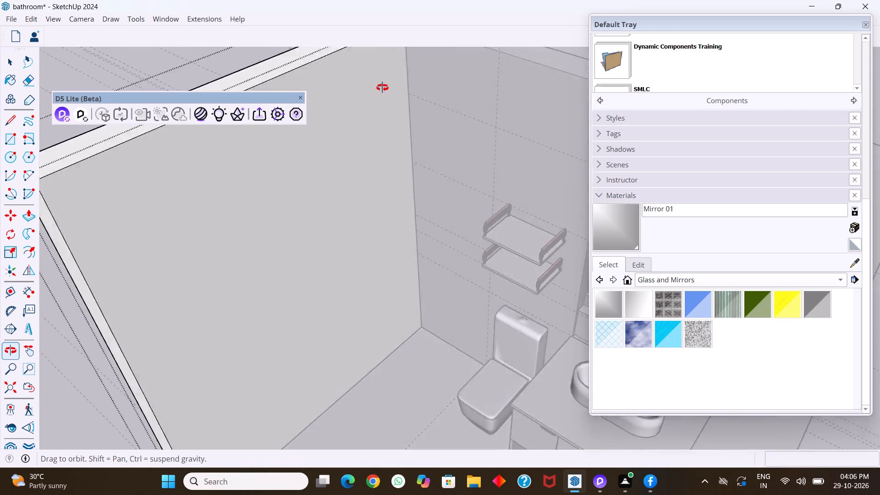
middle_drag(382, 88, 381, 56)
scroll(384, 199, up, 3)
click(383, 199)
middle_drag(405, 134, 403, 134)
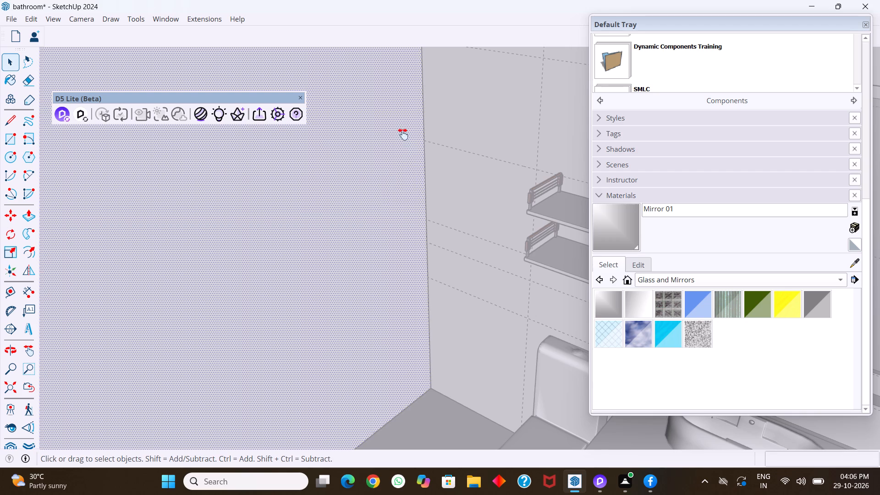
middle_drag(403, 134, 350, 207)
shift+scroll(354, 201, up, 1)
middle_drag(370, 208, 379, 165)
scroll(372, 186, up, 4)
middle_drag(379, 207, 394, 184)
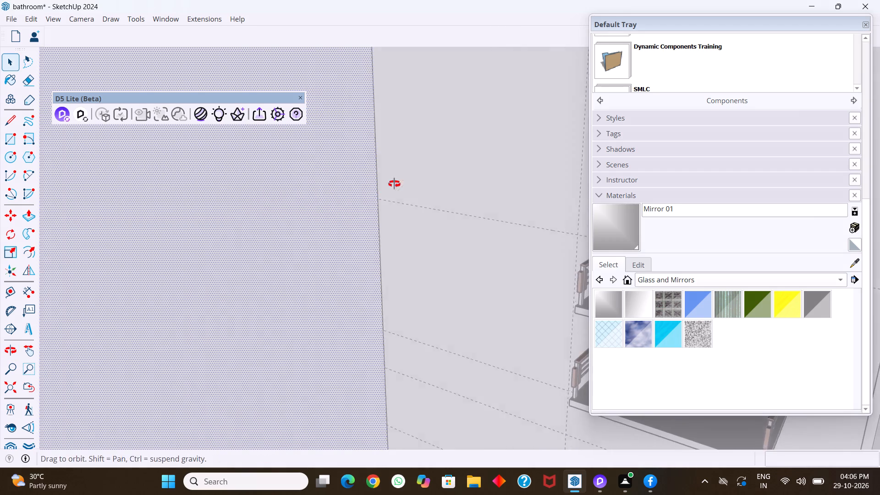
middle_drag(394, 184, 403, 143)
scroll(354, 251, up, 3)
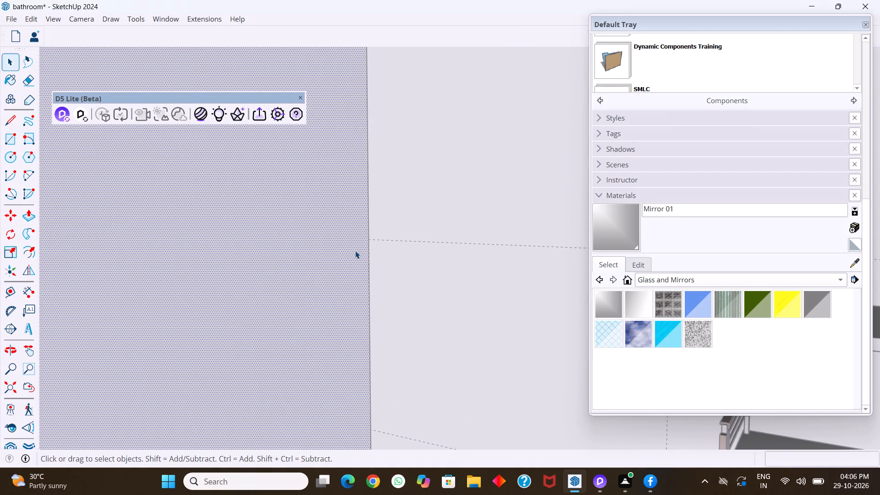
key(a)
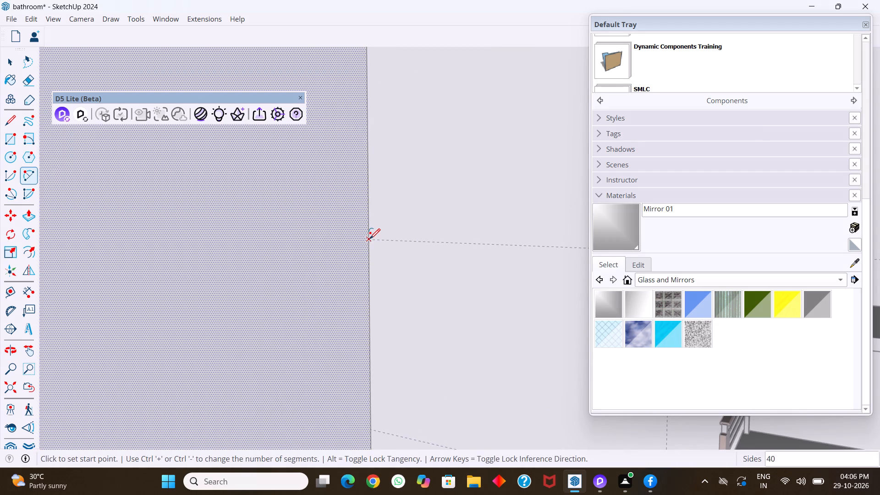
click(369, 239)
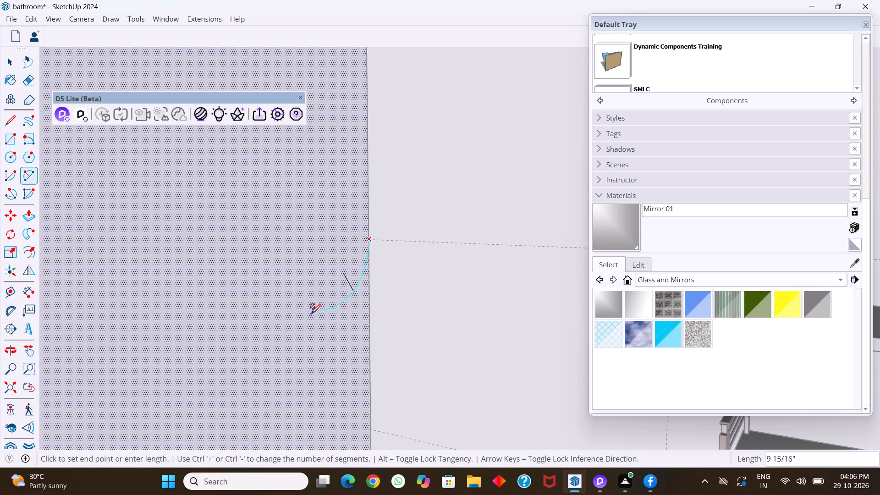
click(276, 353)
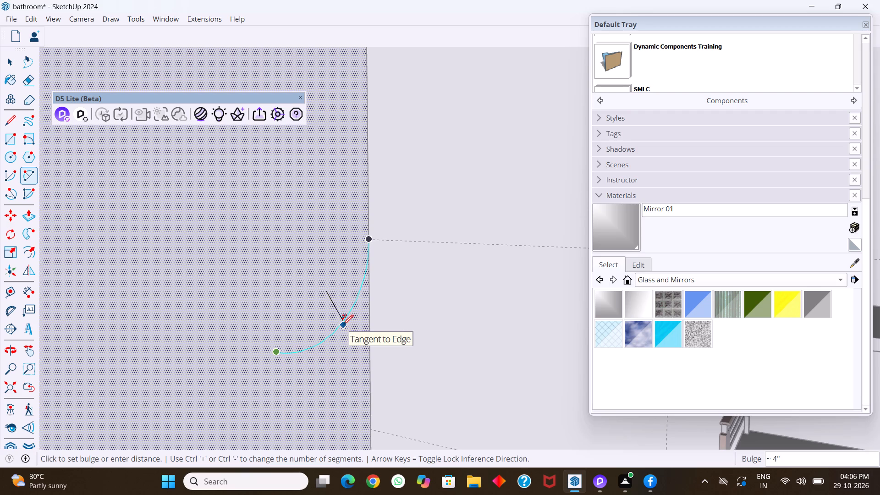
click(343, 325)
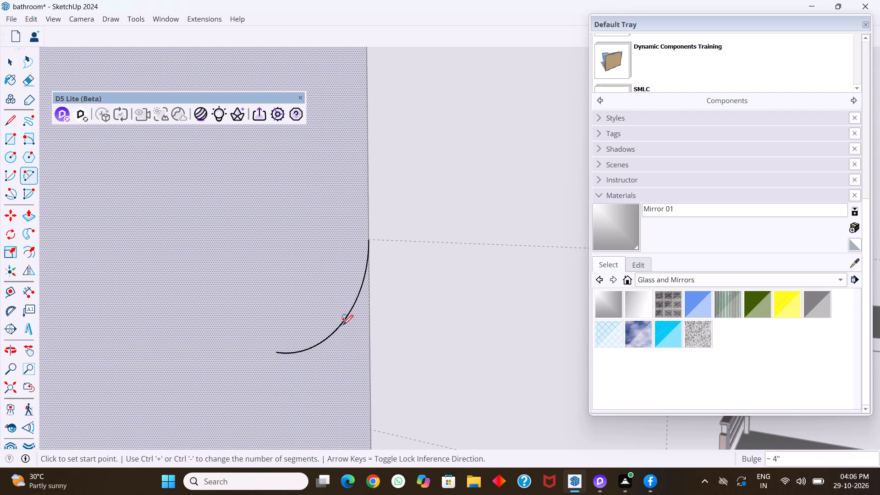
text(40a)
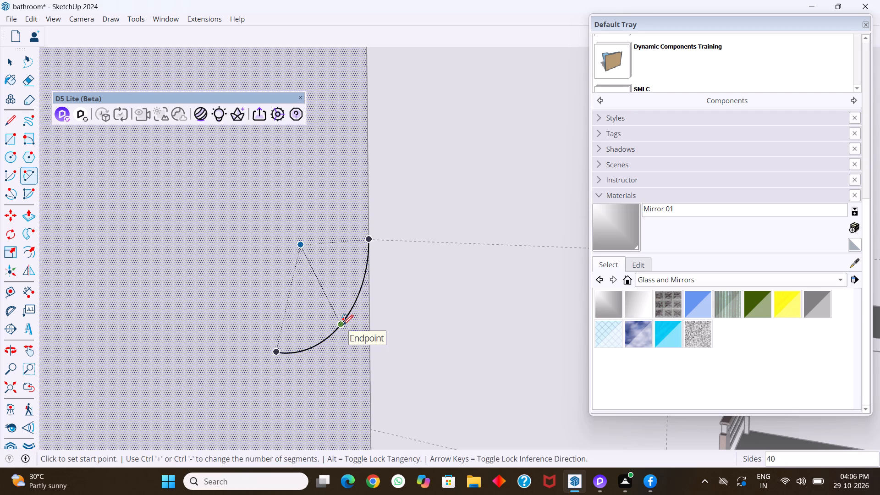
key(s)
text(40)
key(s)
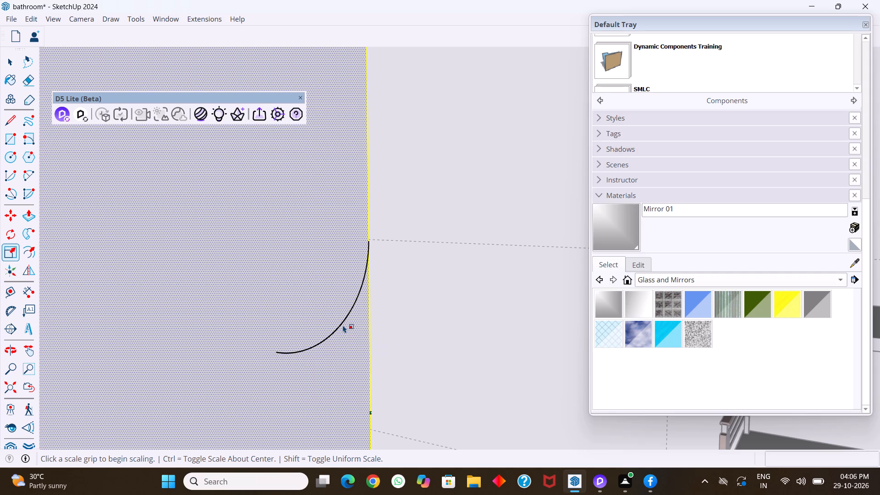
Draw a 40-segment arc from the first arc's free end down to the corner edge, tangent at vertex, about 1' 9 1/4" long with a 3 5/16" bulge.
scroll(345, 316, up, 8)
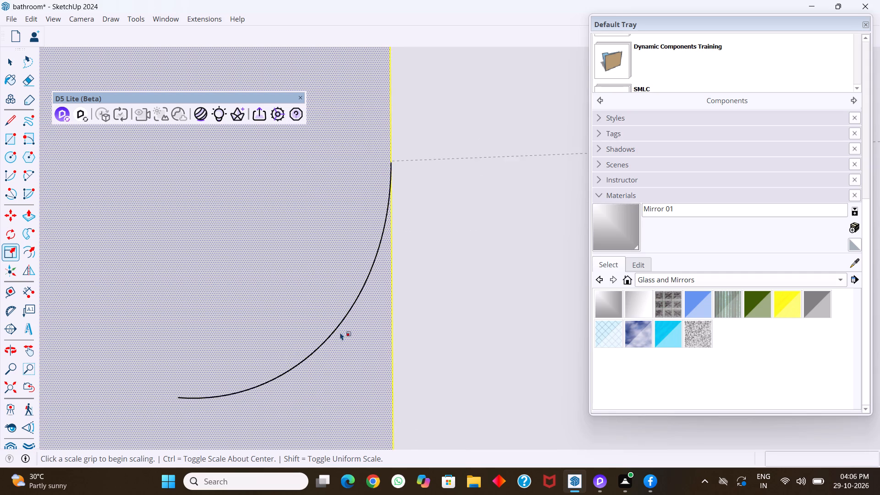
scroll(340, 332, up, 6)
scroll(340, 333, down, 15)
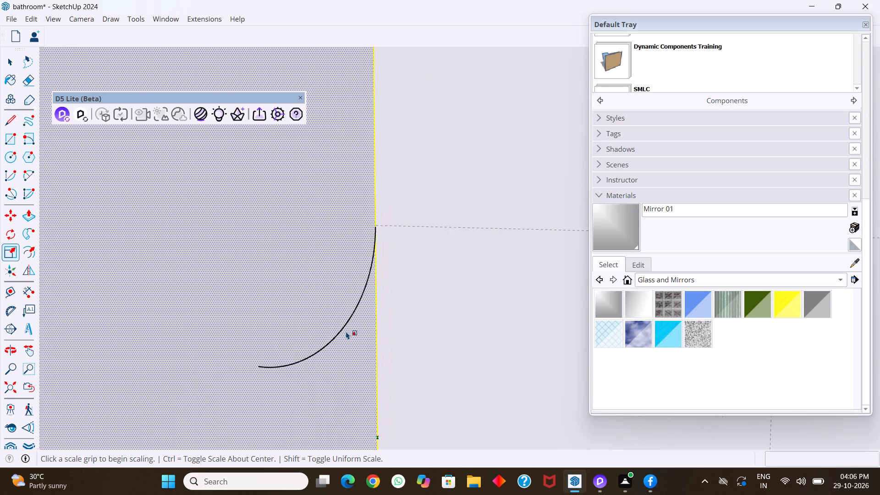
scroll(346, 331, down, 4)
click(295, 351)
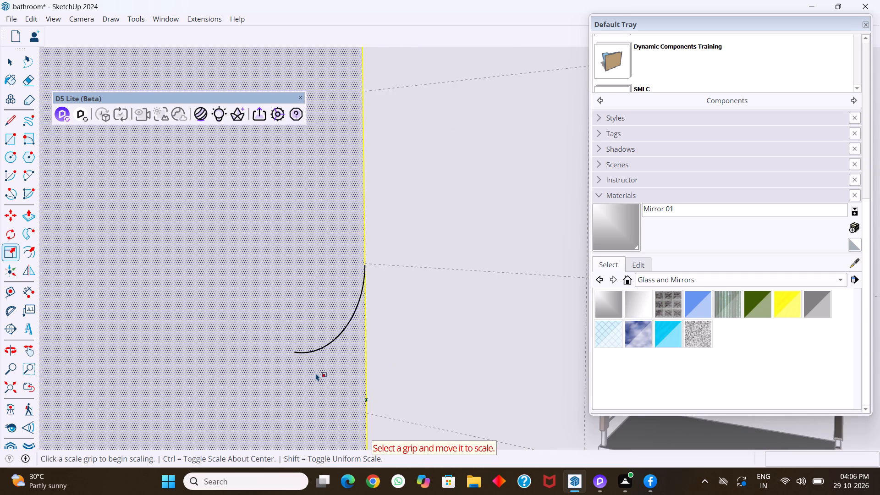
key(Escape)
key(a)
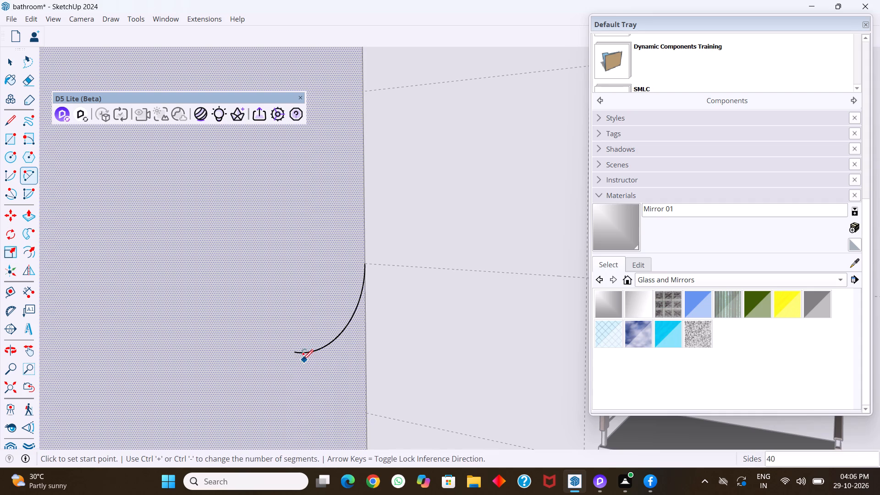
click(296, 353)
scroll(333, 390, down, 3)
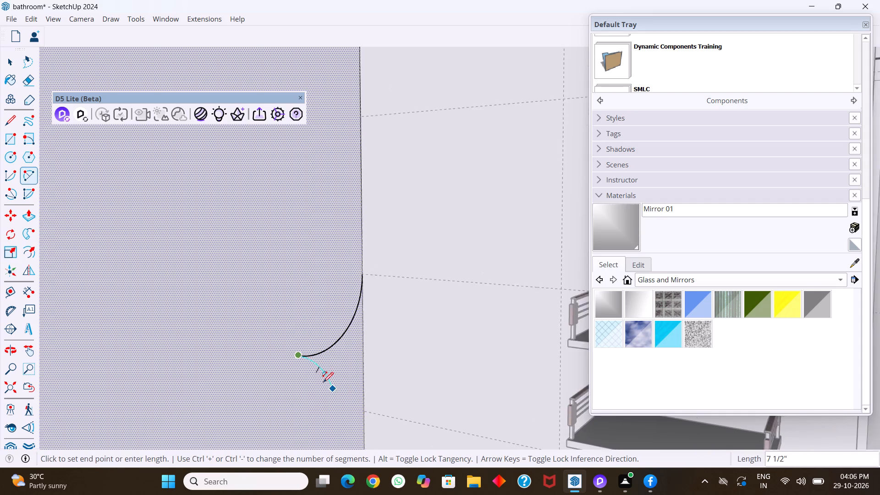
scroll(323, 382, down, 7)
middle_drag(335, 407, 344, 390)
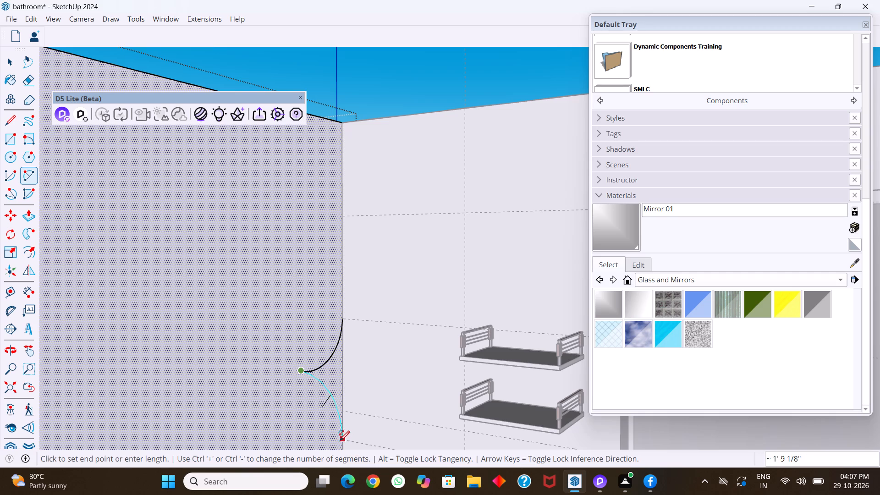
scroll(337, 437, down, 5)
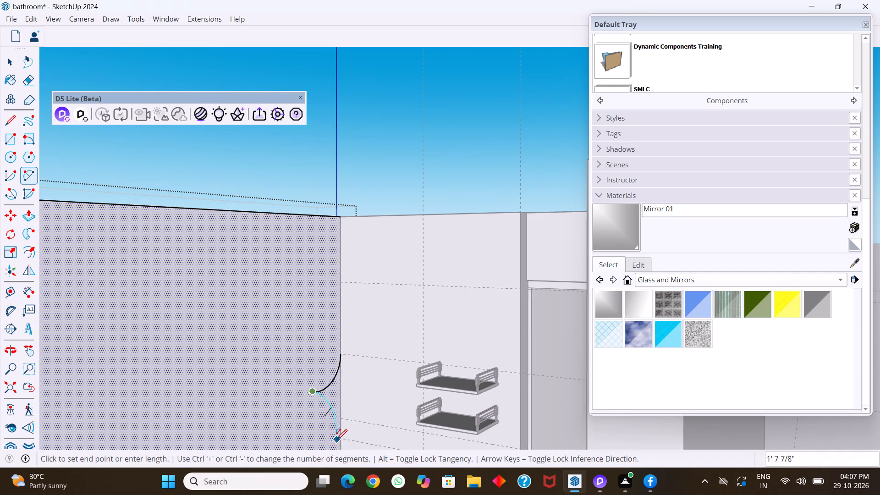
scroll(337, 440, down, 3)
shift+middle_drag(322, 434, 270, 315)
scroll(286, 331, up, 6)
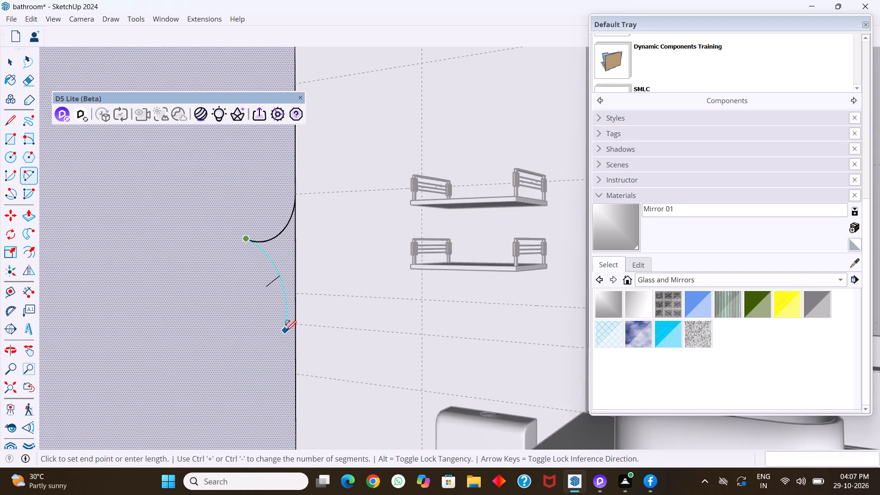
scroll(286, 331, up, 2)
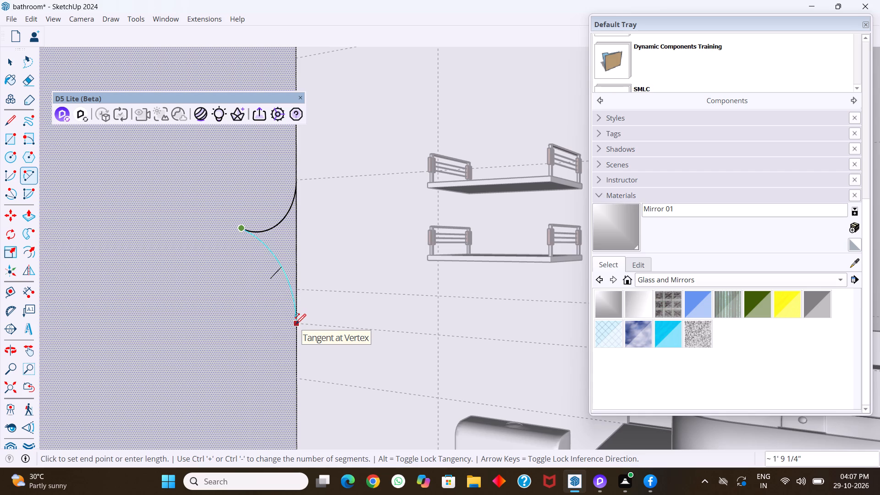
click(296, 324)
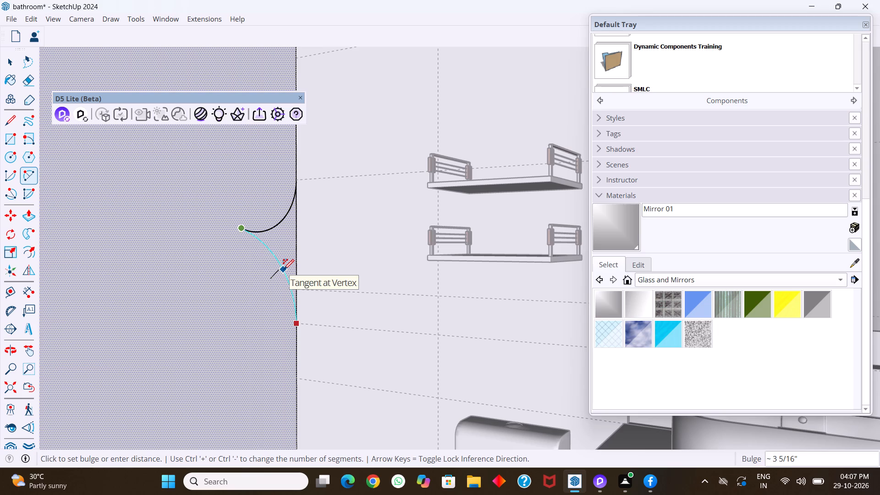
text(40)
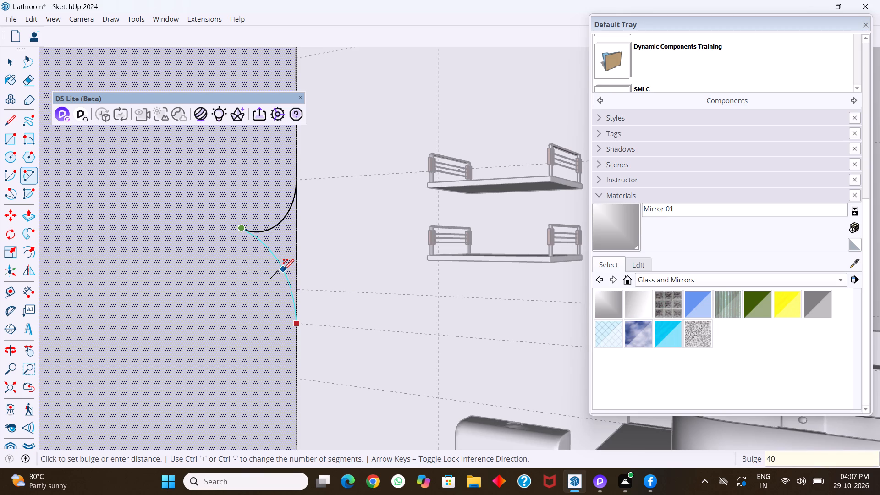
key(s)
key(Return)
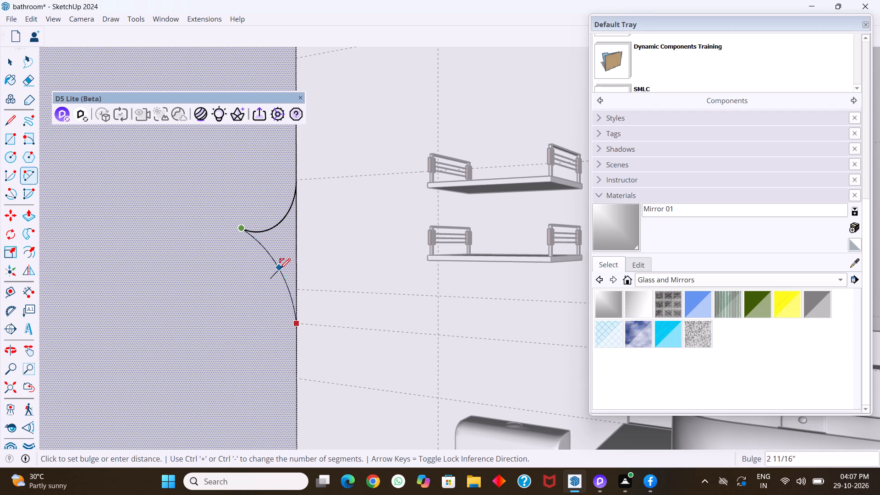
click(281, 267)
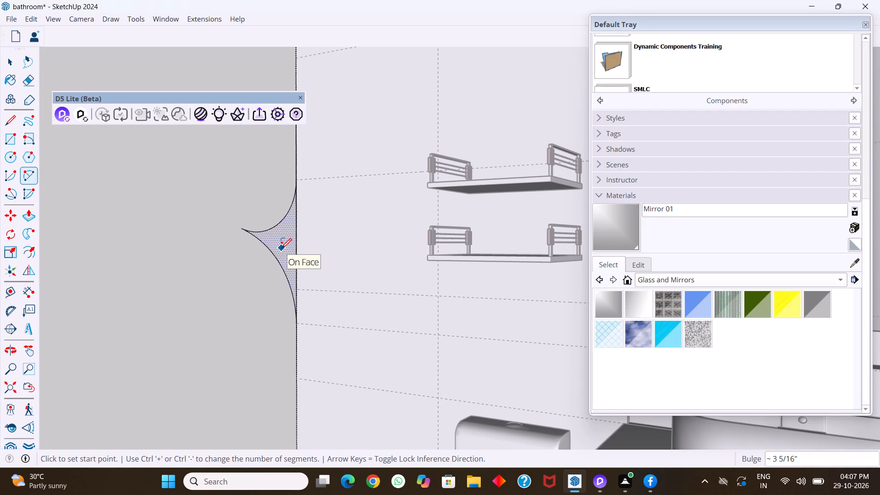
Push the pointed face enclosed by the two arcs and the corner edge 3" into the side wall.
key(p)
click(283, 248)
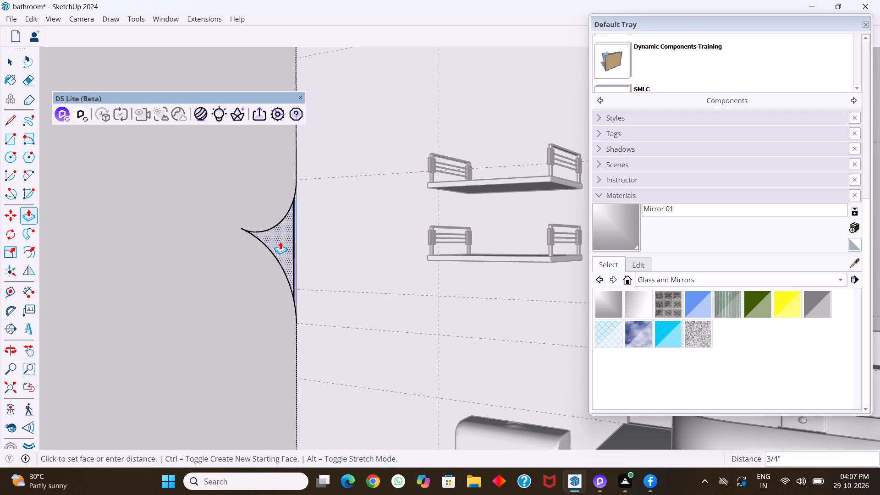
key(3)
key(Return)
Examine the curved recess at the side wall's corner edge from several angles.
middle_drag(280, 242, 300, 244)
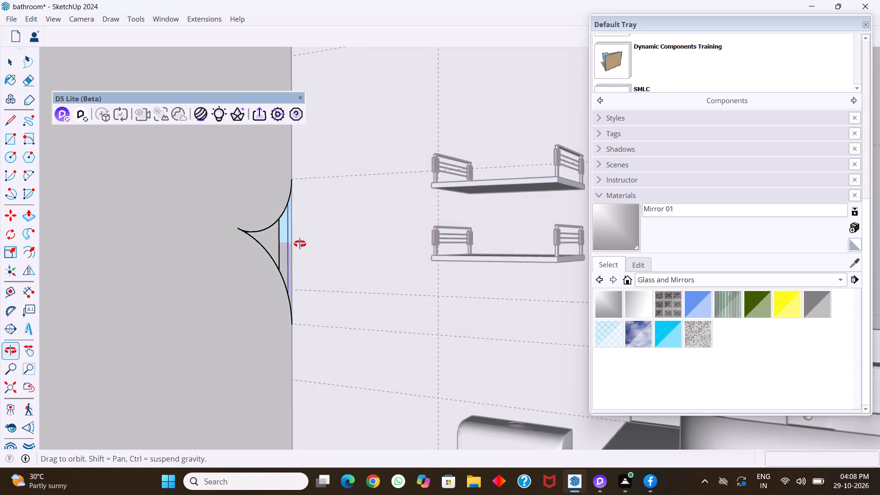
middle_drag(300, 244, 328, 309)
middle_drag(273, 260, 274, 321)
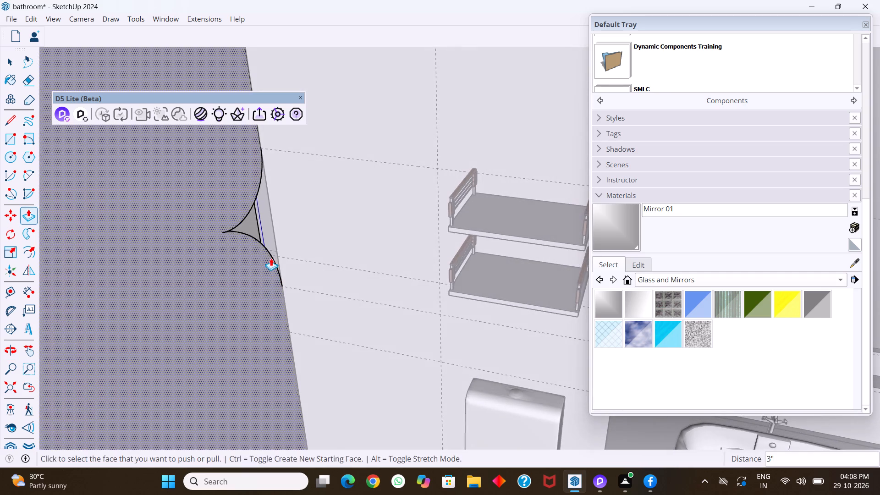
middle_drag(265, 257, 149, 235)
middle_drag(269, 213, 361, 245)
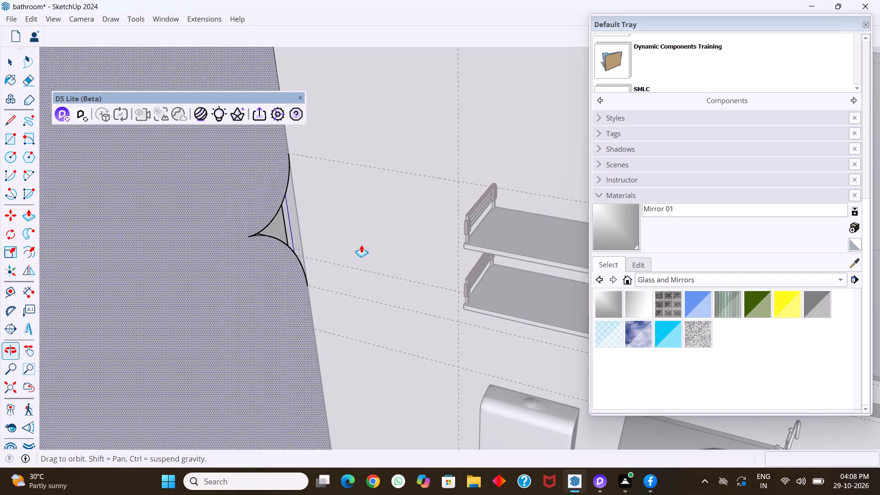
scroll(309, 252, down, 1)
middle_drag(295, 225, 289, 166)
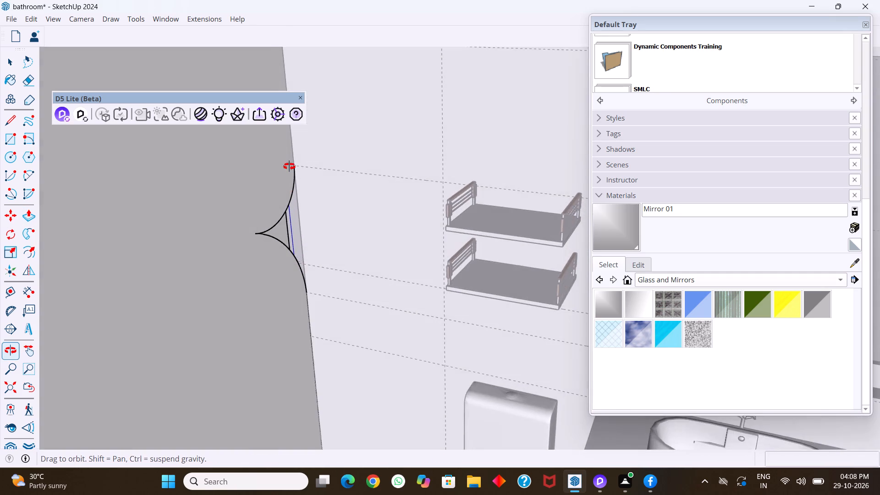
middle_drag(289, 166, 289, 161)
middle_drag(314, 242, 308, 240)
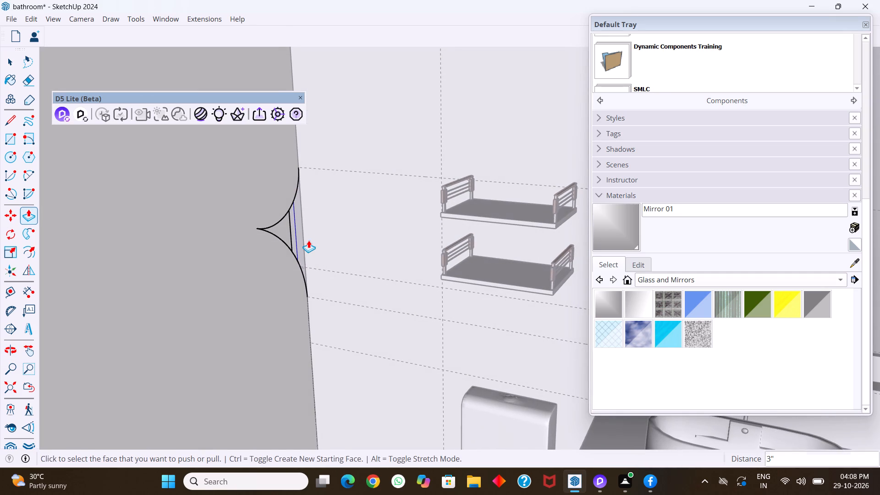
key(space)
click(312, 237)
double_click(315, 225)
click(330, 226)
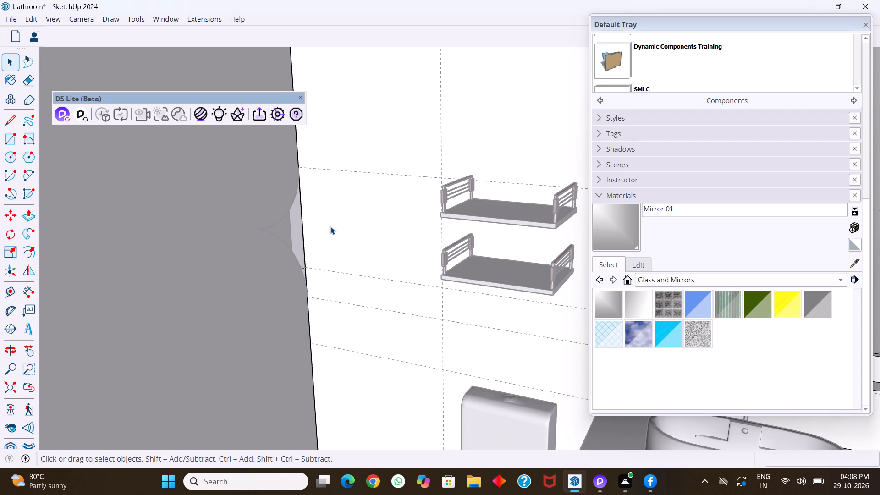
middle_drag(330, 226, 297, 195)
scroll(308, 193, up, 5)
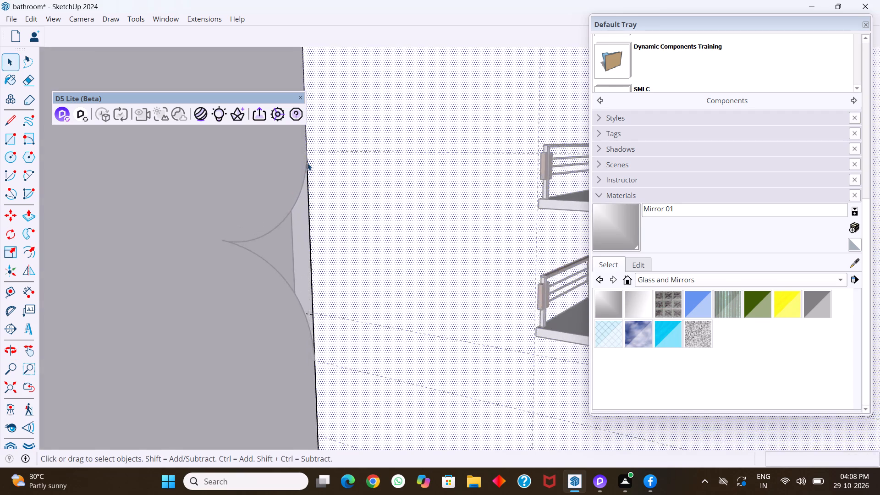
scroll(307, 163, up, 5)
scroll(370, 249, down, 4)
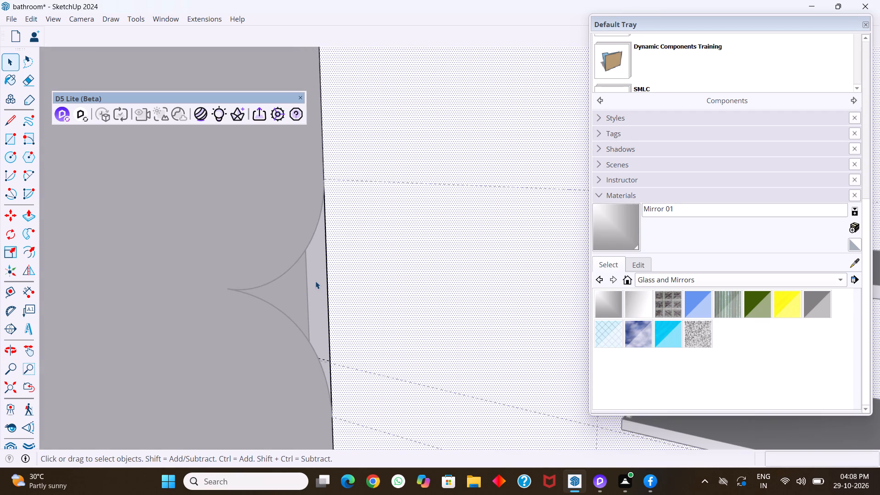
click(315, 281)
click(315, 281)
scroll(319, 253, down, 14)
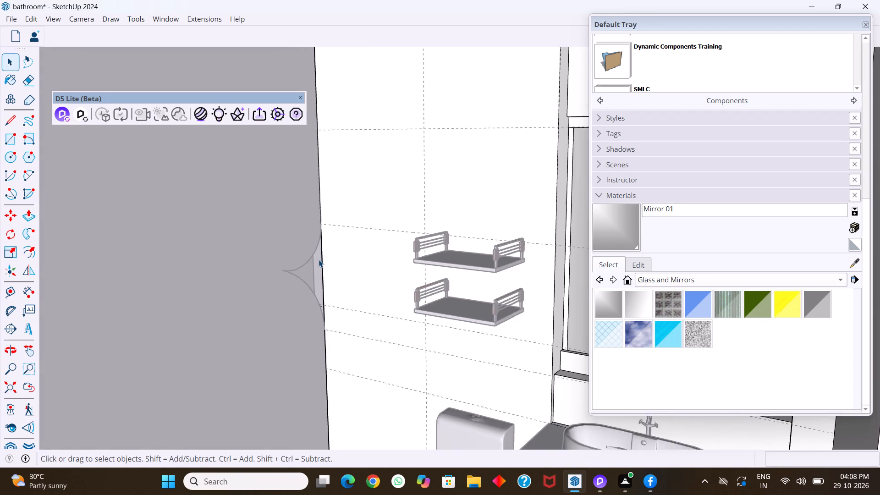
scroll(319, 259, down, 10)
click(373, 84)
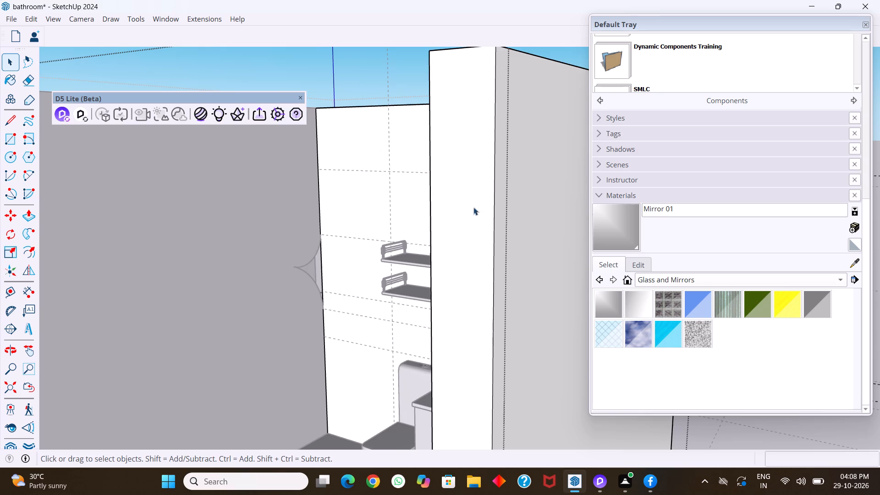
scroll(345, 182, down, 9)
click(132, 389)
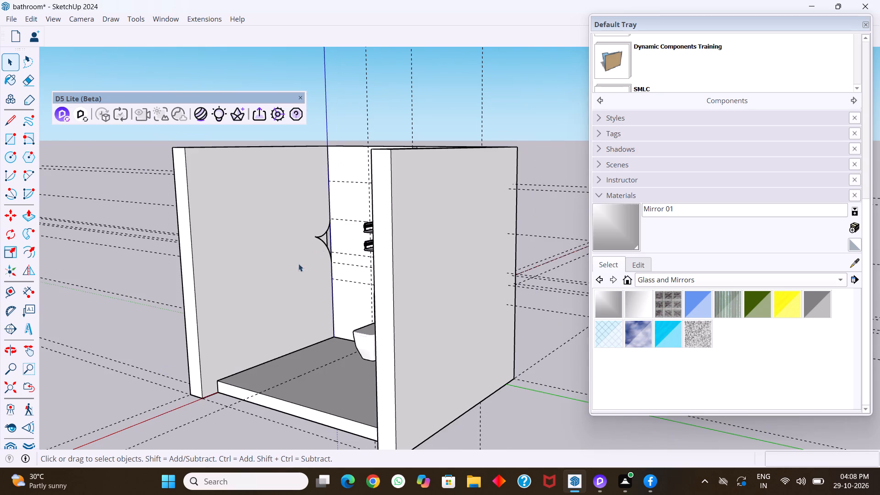
Examine the depth and back edge of the curved recess where the side wall meets the back wall.
middle_drag(324, 237, 281, 242)
scroll(309, 242, up, 12)
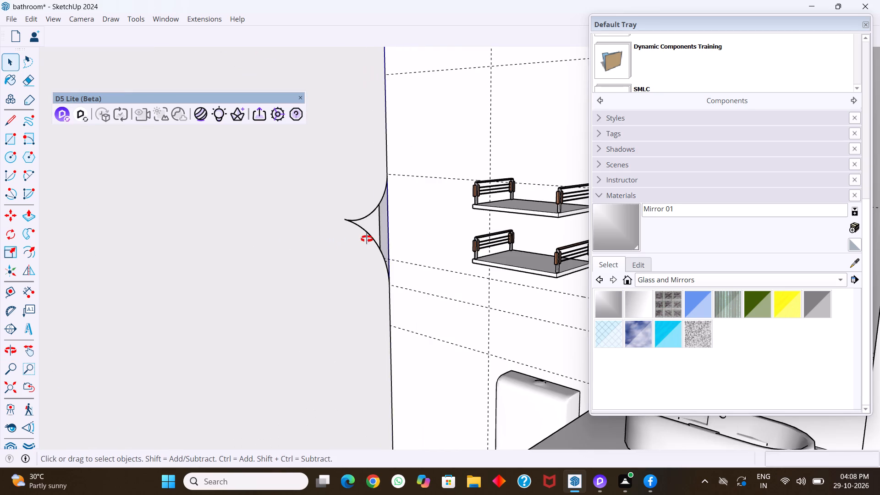
middle_click(367, 239)
scroll(367, 239, up, 1)
middle_drag(374, 238, 331, 235)
middle_drag(361, 231, 451, 217)
scroll(397, 247, down, 20)
scroll(397, 247, down, 5)
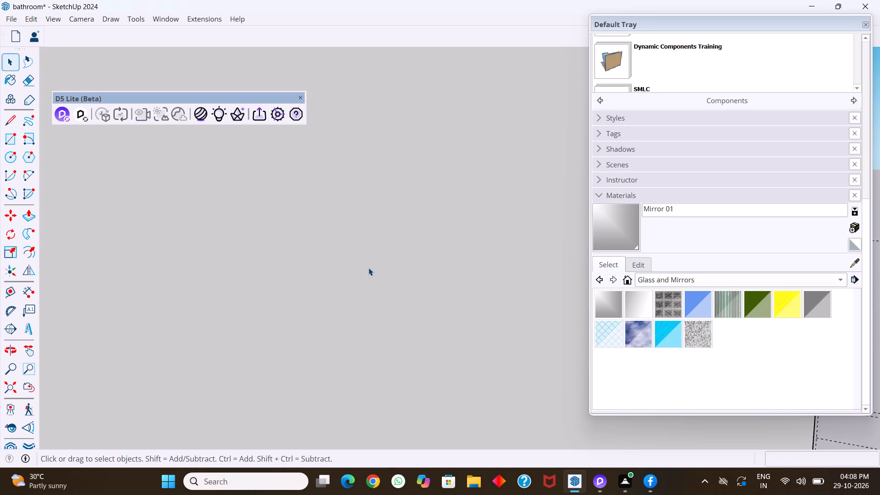
scroll(368, 268, down, 20)
scroll(368, 268, down, 19)
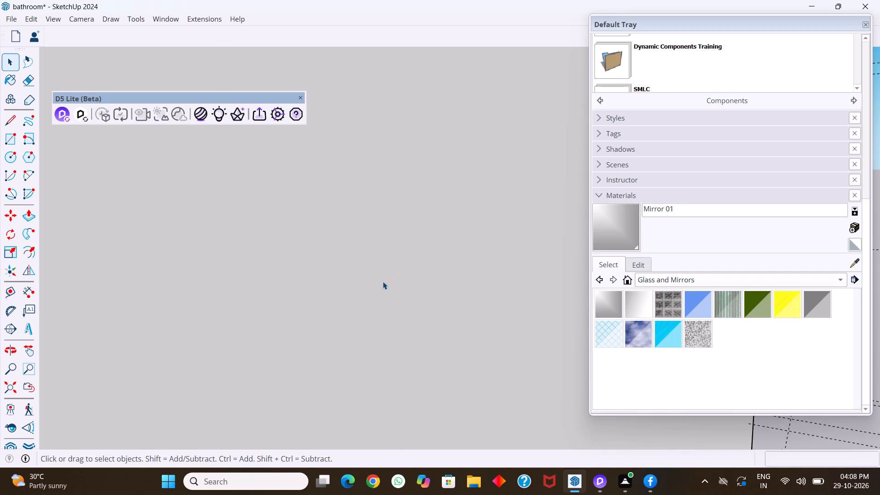
scroll(383, 281, down, 20)
scroll(383, 281, down, 8)
middle_drag(237, 288, 289, 289)
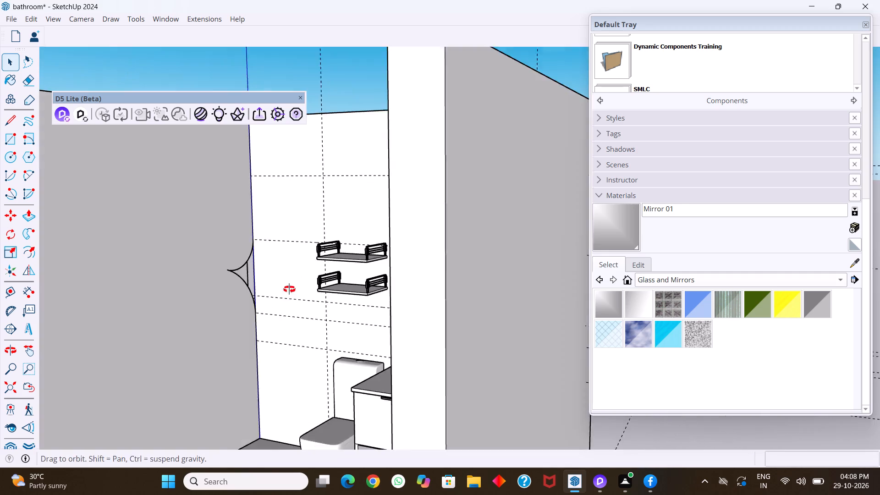
middle_drag(289, 289, 290, 289)
scroll(251, 287, up, 12)
middle_drag(222, 281, 216, 282)
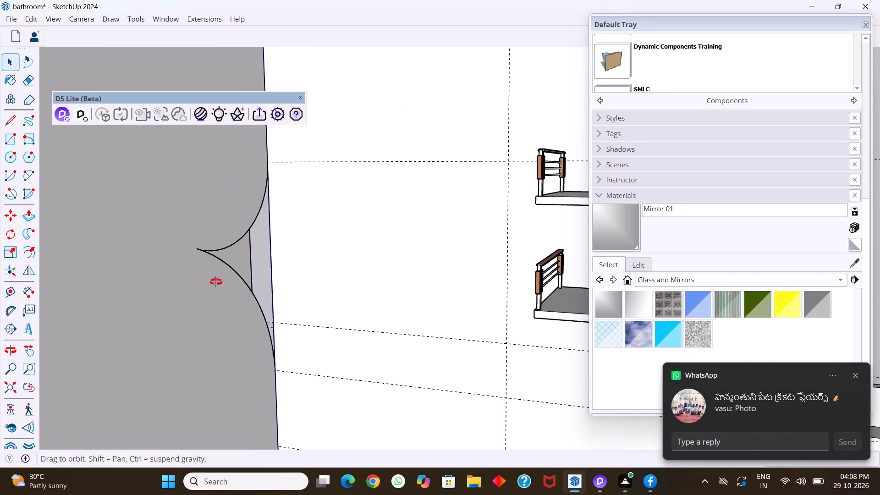
middle_drag(216, 282, 194, 286)
scroll(247, 258, up, 8)
Open the side wall for editing and pull the recess's pointed back face out 3" flush with the wall surface.
click(261, 247)
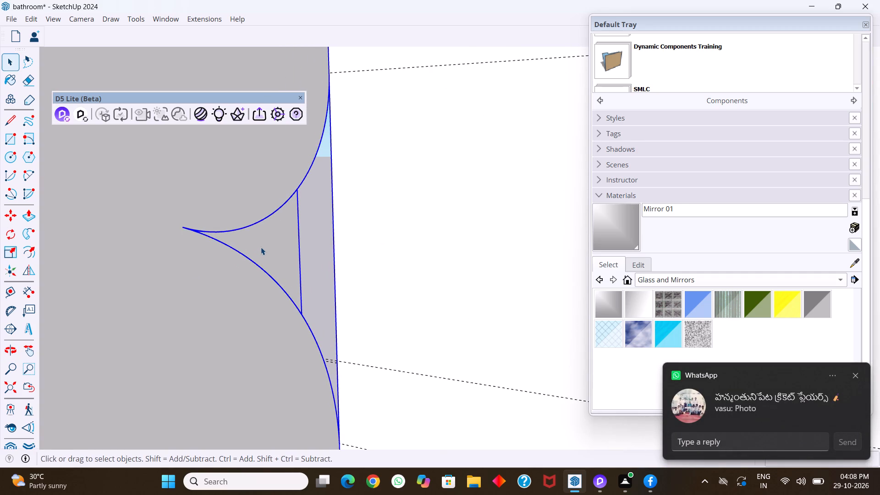
double_click(265, 245)
click(270, 241)
click(278, 241)
click(284, 242)
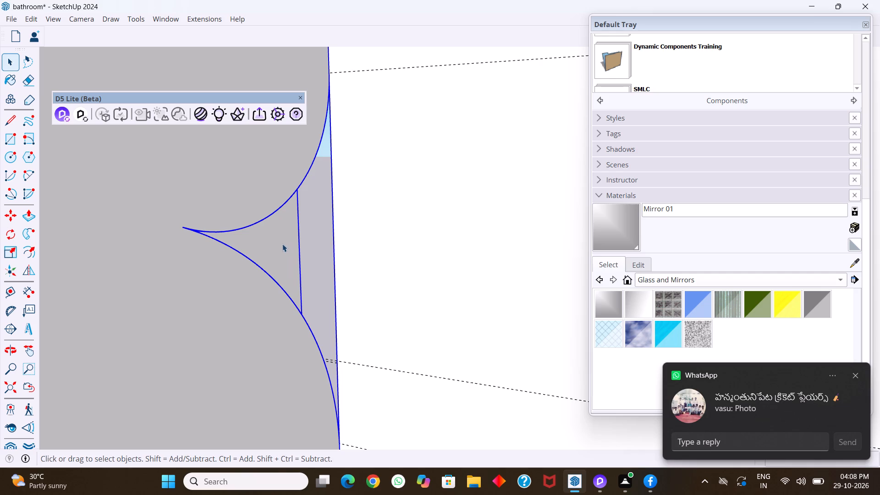
triple_click(278, 245)
double_click(277, 245)
click(269, 245)
click(259, 243)
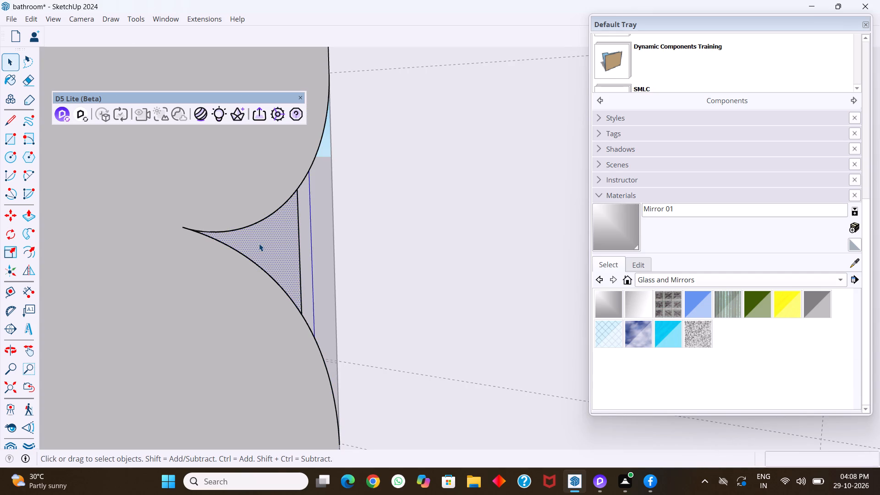
key(p)
click(259, 243)
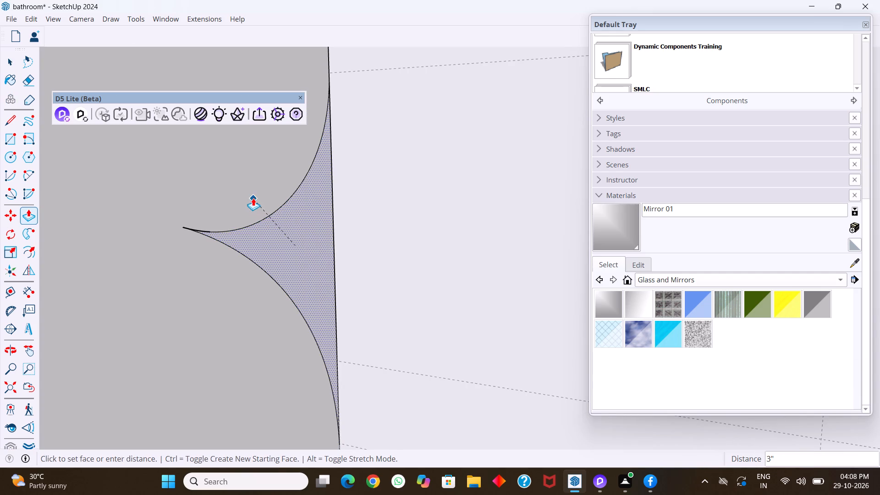
click(253, 198)
key(space)
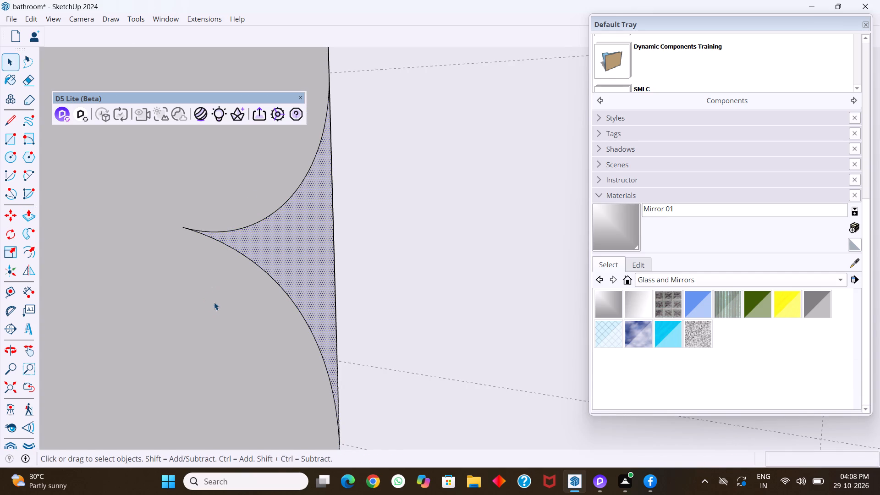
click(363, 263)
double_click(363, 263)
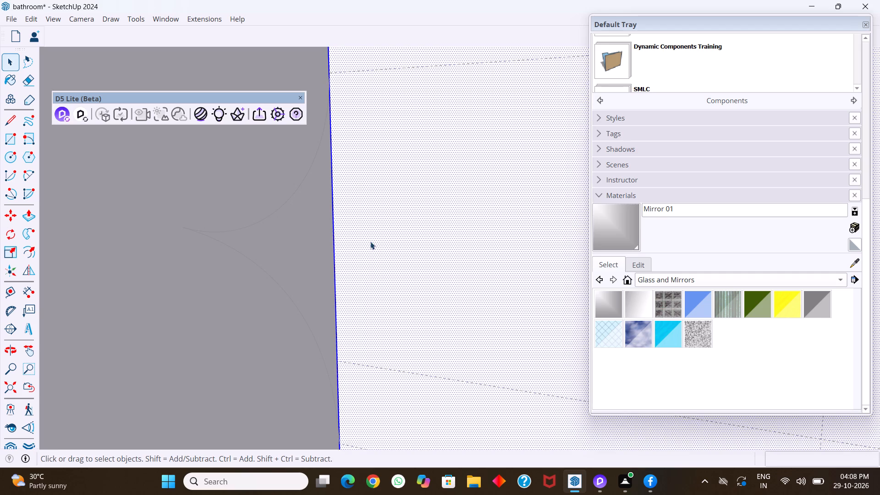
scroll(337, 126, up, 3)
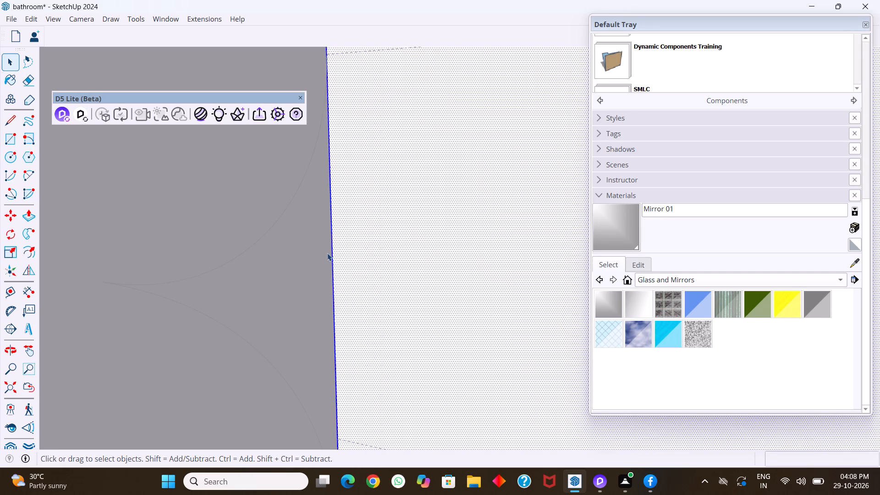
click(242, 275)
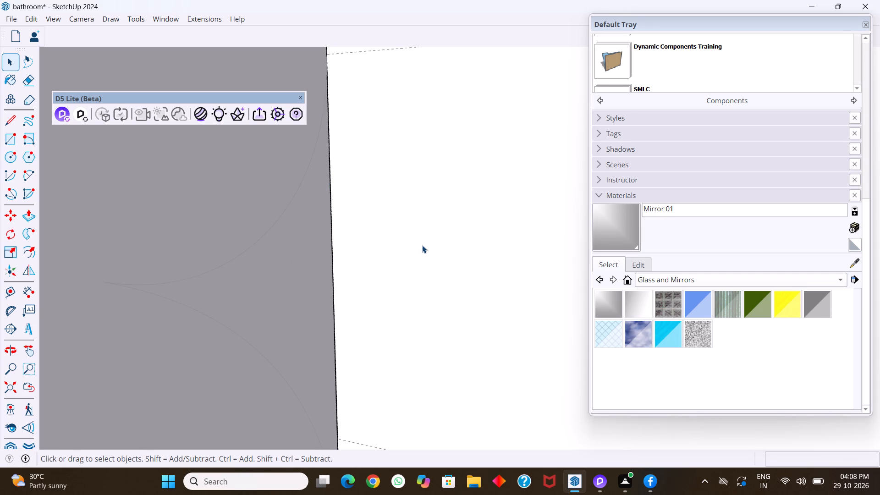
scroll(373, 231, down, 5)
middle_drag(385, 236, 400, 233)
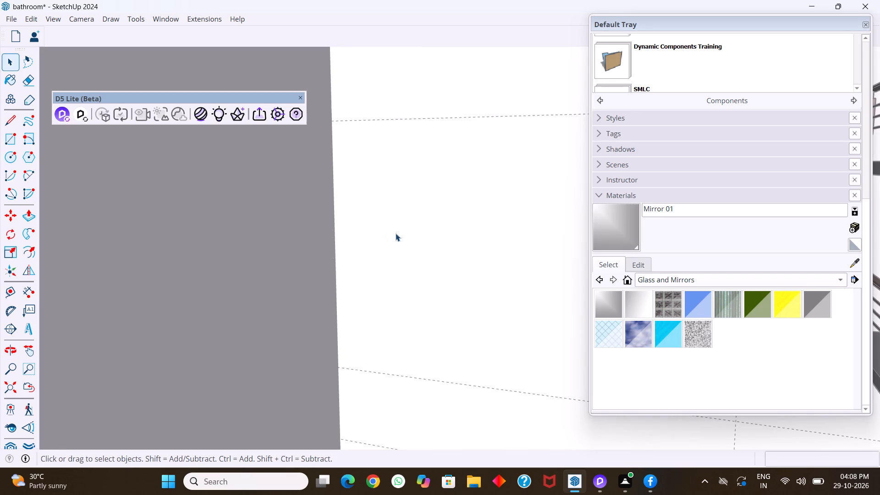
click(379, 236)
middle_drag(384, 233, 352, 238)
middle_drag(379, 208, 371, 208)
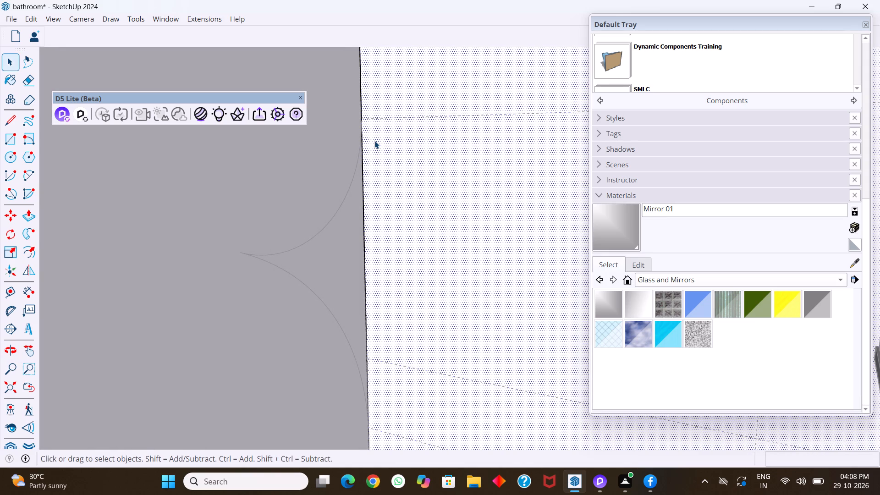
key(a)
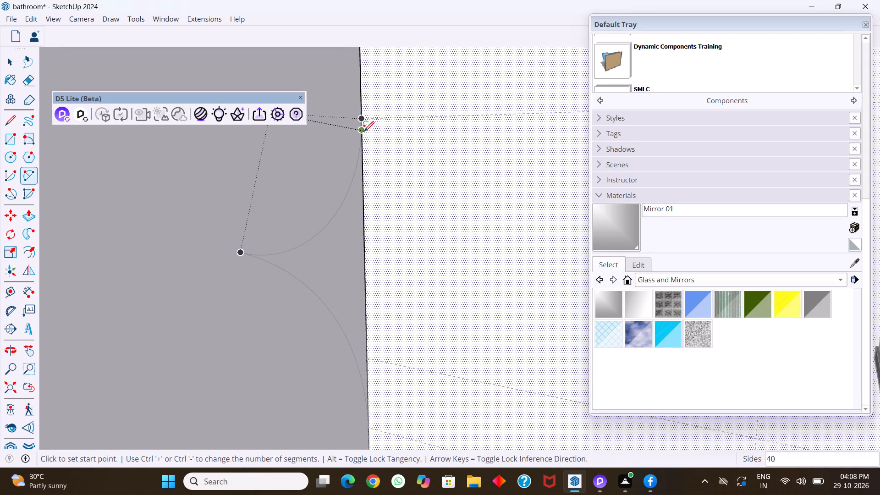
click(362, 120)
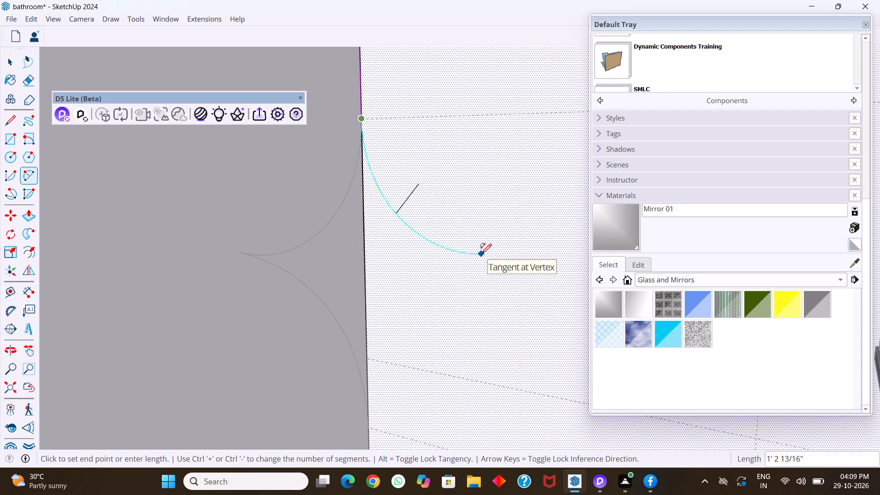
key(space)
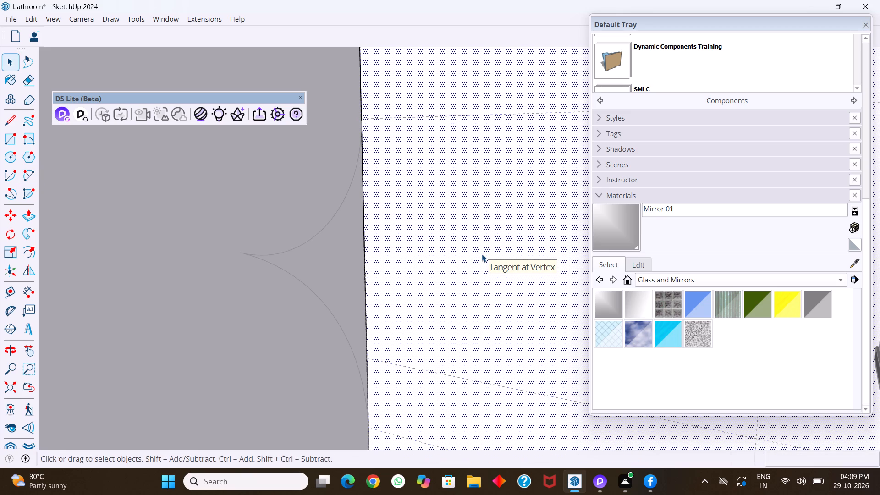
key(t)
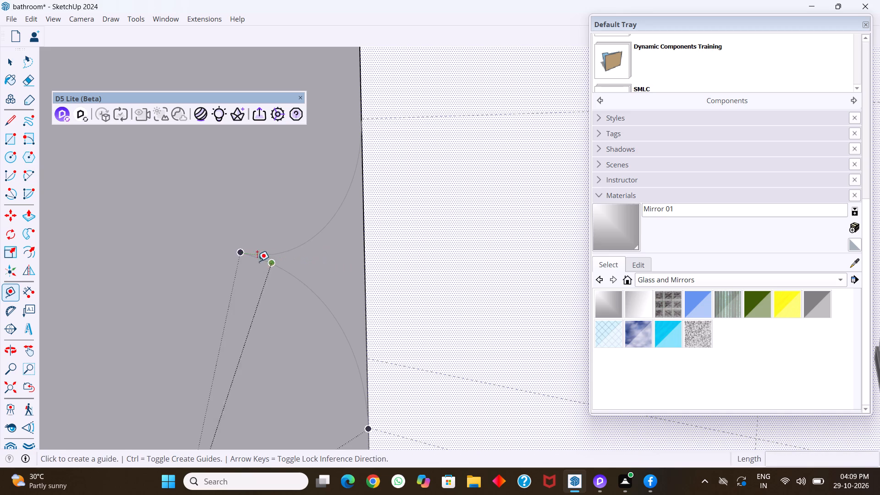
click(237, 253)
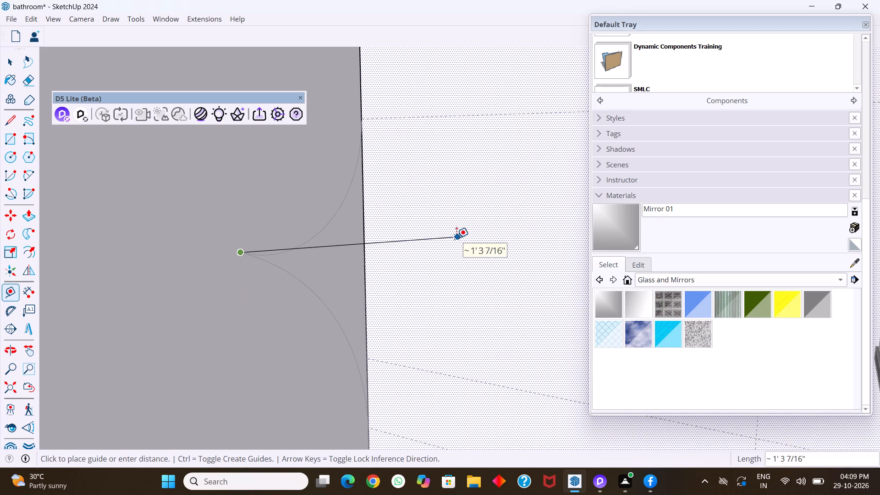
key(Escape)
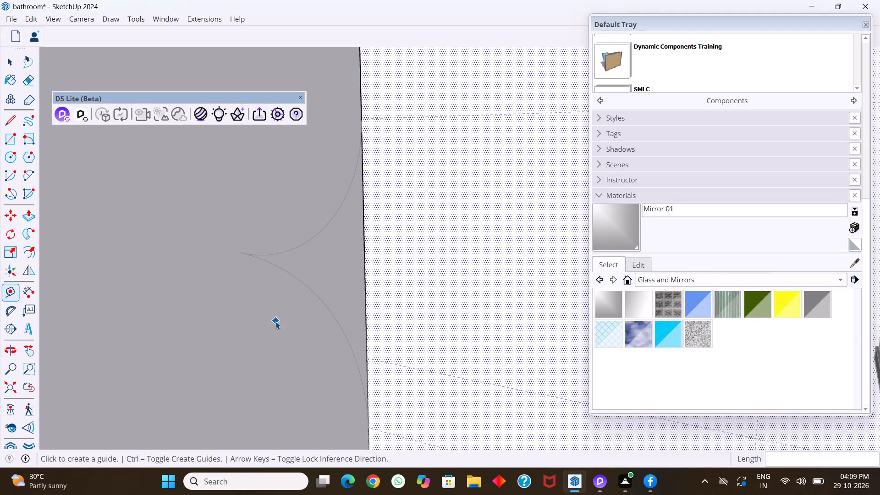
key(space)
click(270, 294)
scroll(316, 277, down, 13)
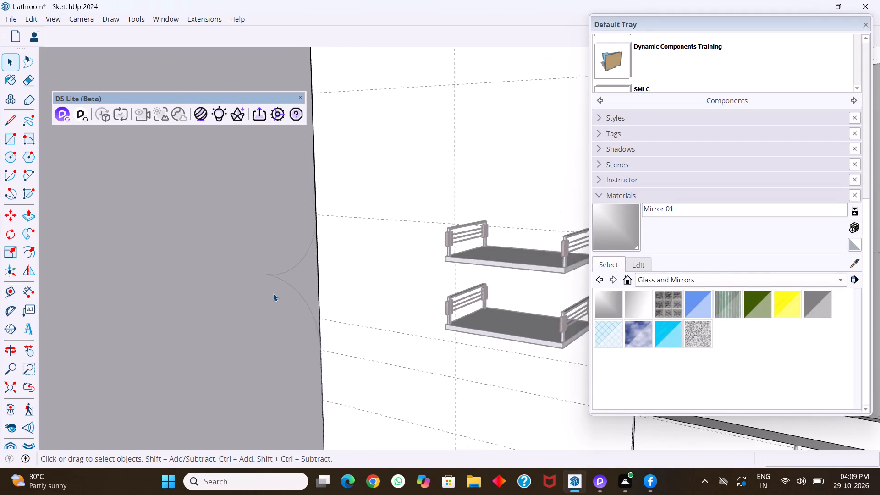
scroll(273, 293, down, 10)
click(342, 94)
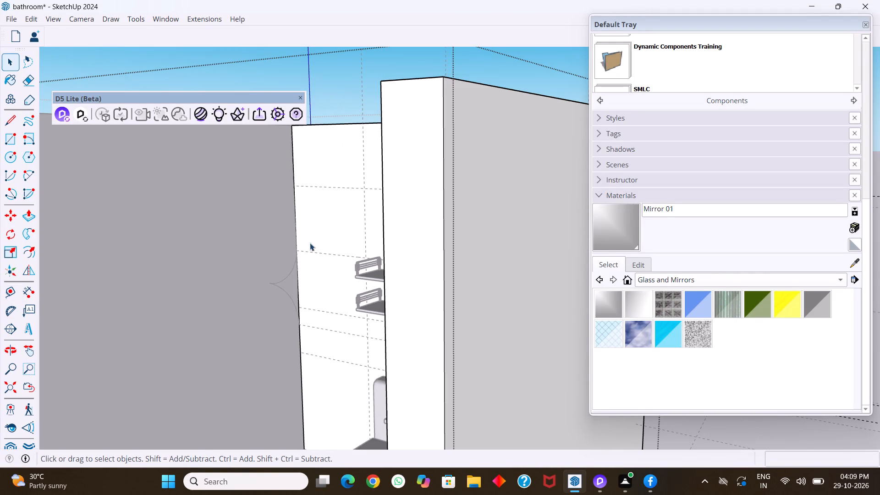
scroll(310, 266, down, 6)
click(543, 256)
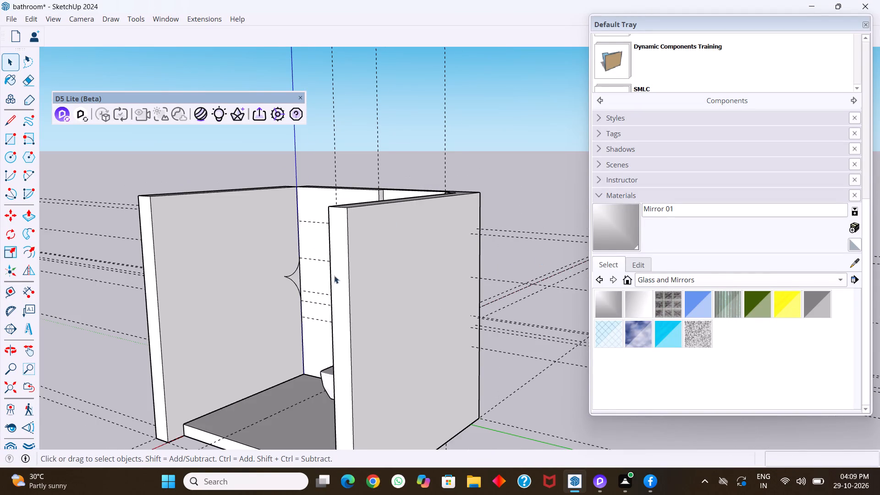
Open the side wall for editing and select both arcs at its corner edge for the Flip tool.
scroll(294, 269, up, 13)
click(293, 279)
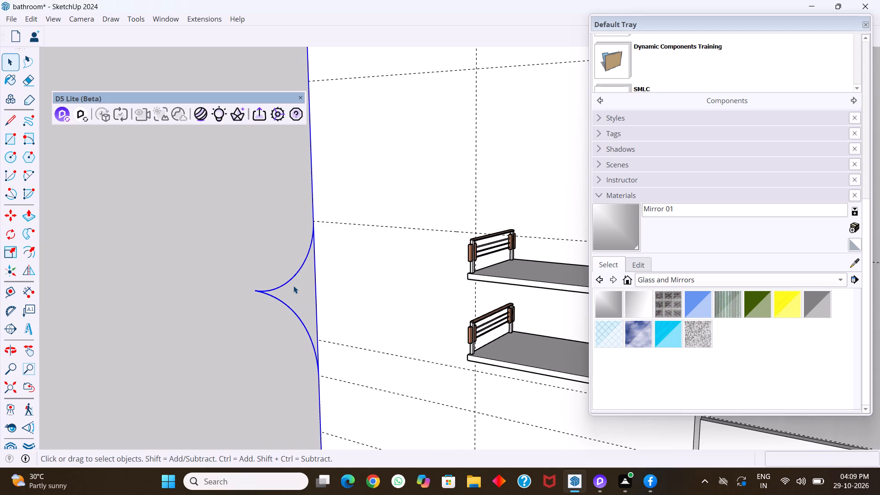
double_click(290, 280)
click(289, 280)
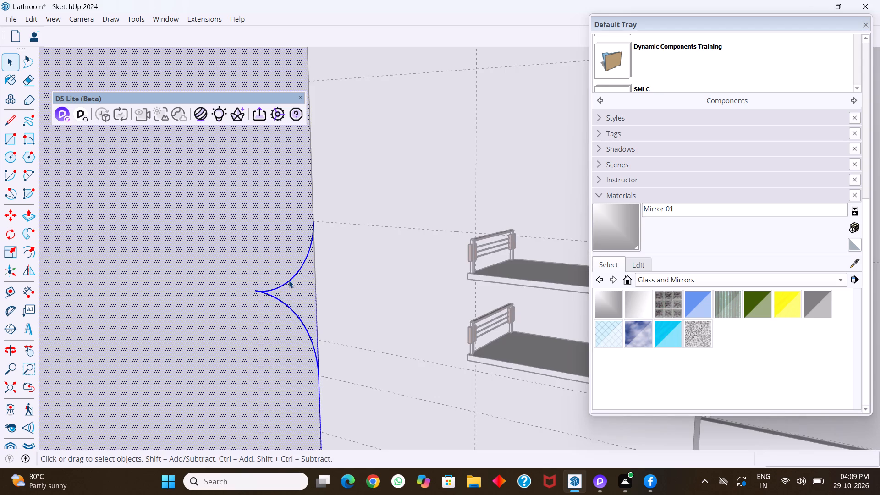
click(289, 280)
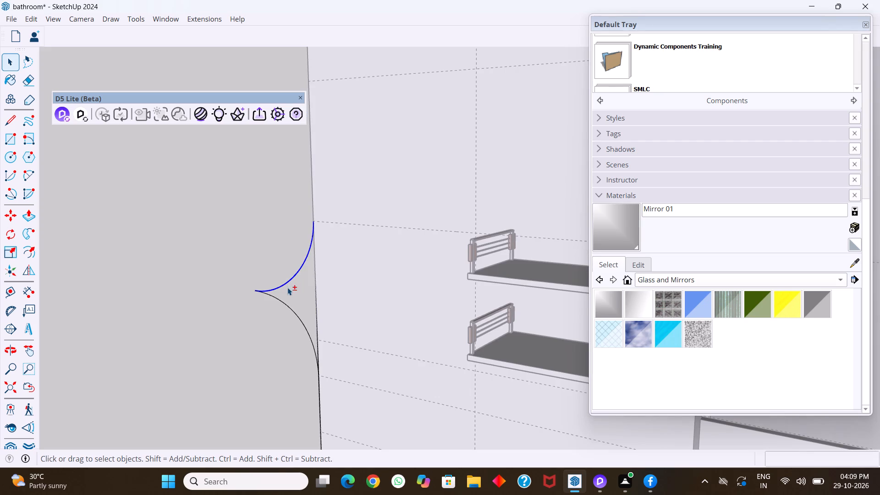
shift+click(284, 304)
click(27, 270)
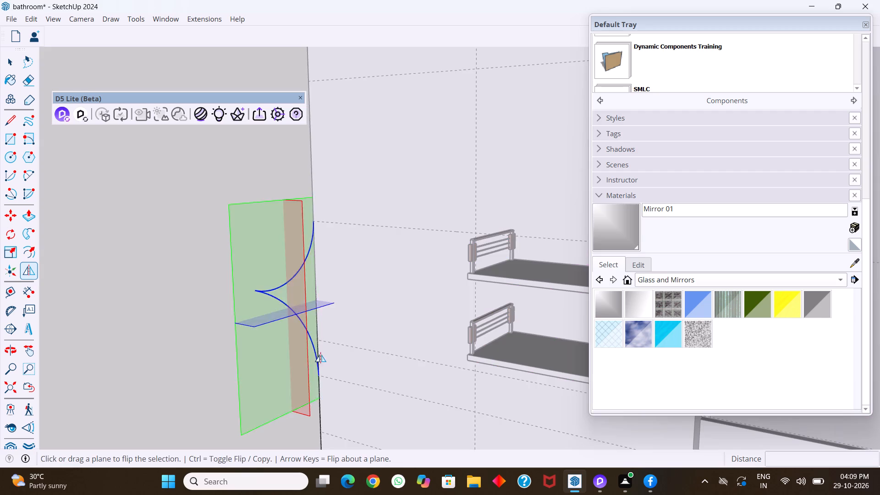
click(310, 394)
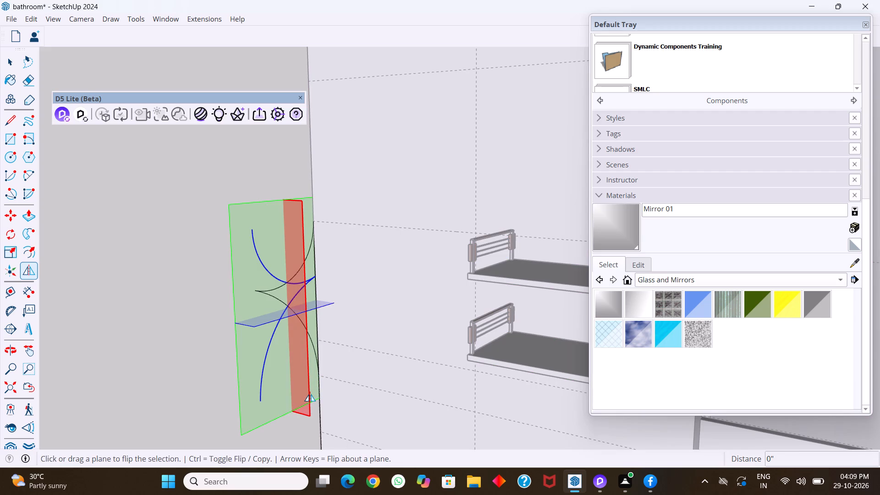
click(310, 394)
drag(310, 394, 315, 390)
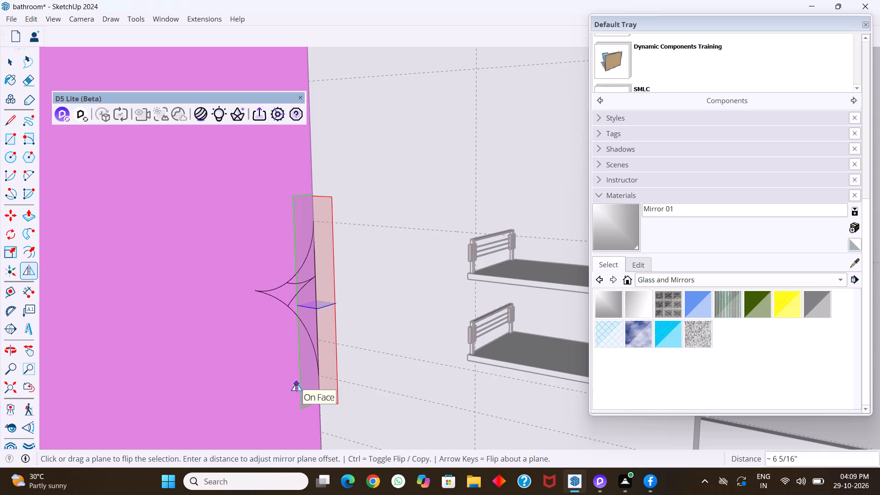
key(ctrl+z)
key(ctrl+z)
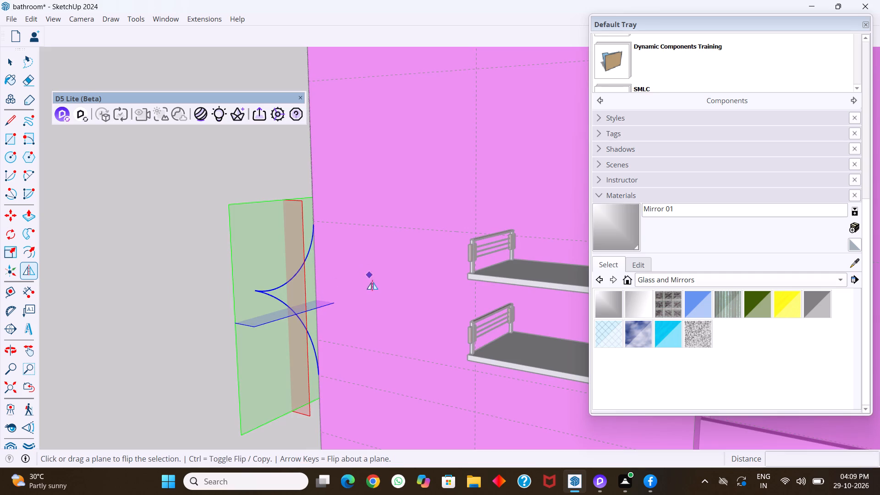
Flip a copy of the two arcs across the side wall's corner edge, shifting the red flip plane about 6 5/16".
middle_drag(372, 288, 329, 295)
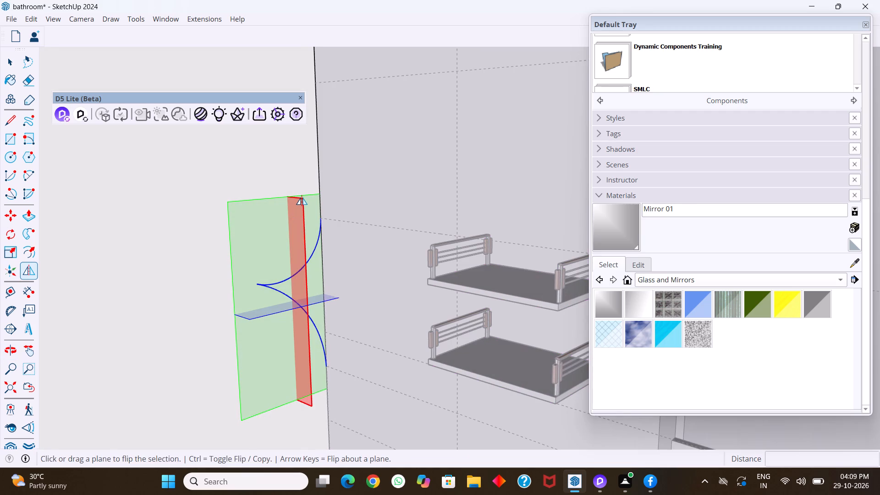
drag(302, 198, 319, 194)
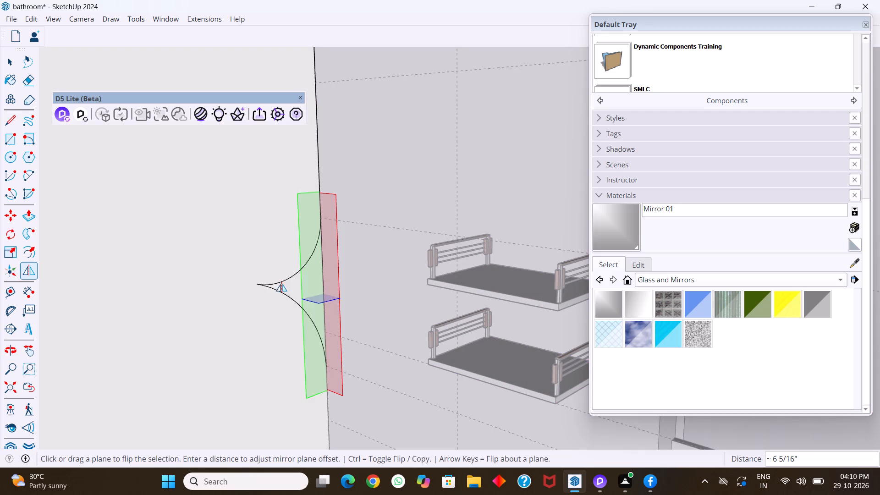
scroll(287, 282, down, 20)
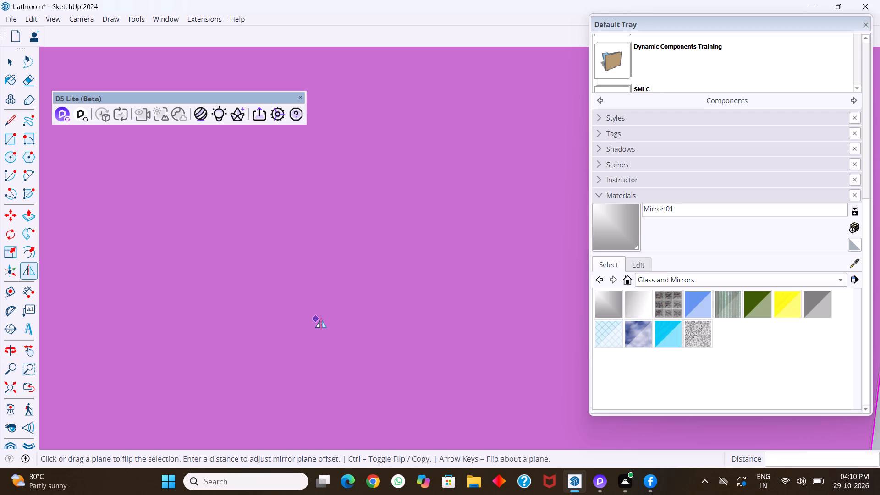
scroll(321, 320, down, 20)
scroll(321, 320, down, 11)
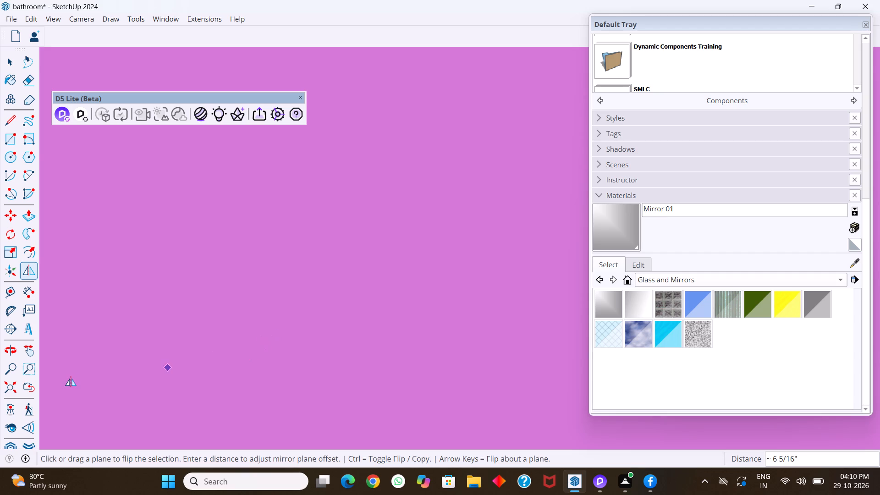
click(7, 390)
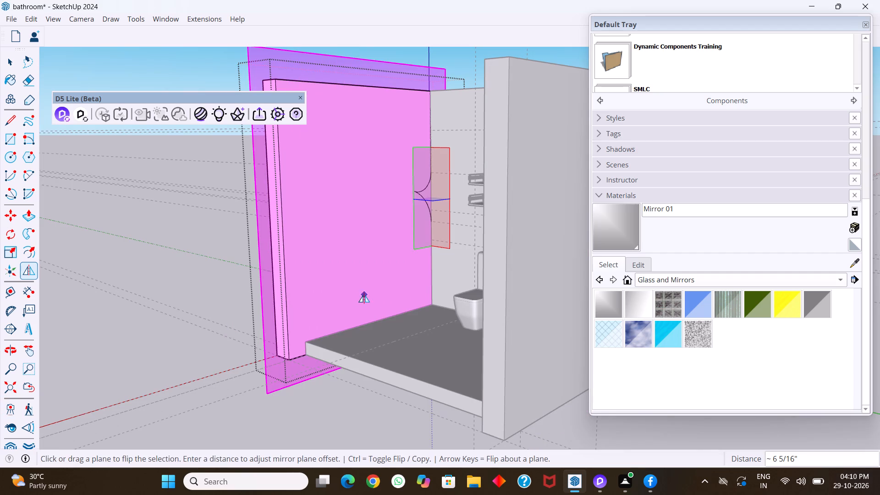
key(space)
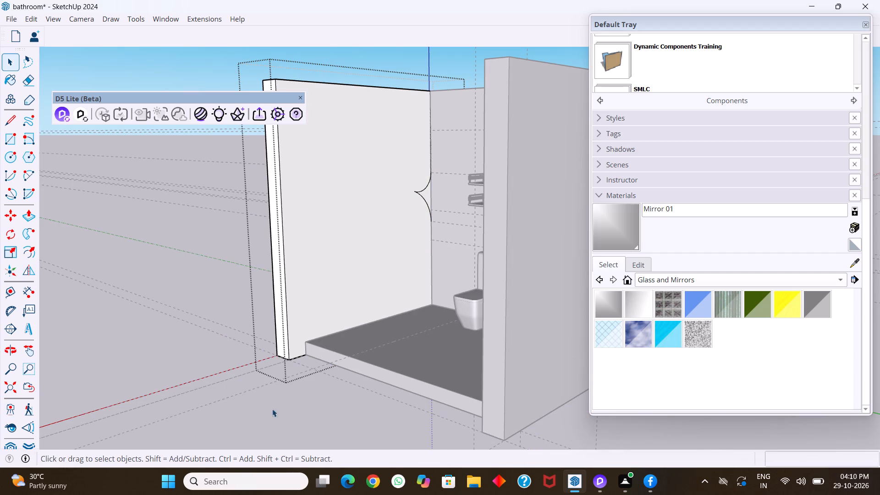
Examine the side wall's corner with the back wall from outside and inside to check where the flipped arcs landed.
scroll(328, 329, down, 11)
middle_drag(442, 315, 313, 468)
middle_drag(436, 257, 347, 239)
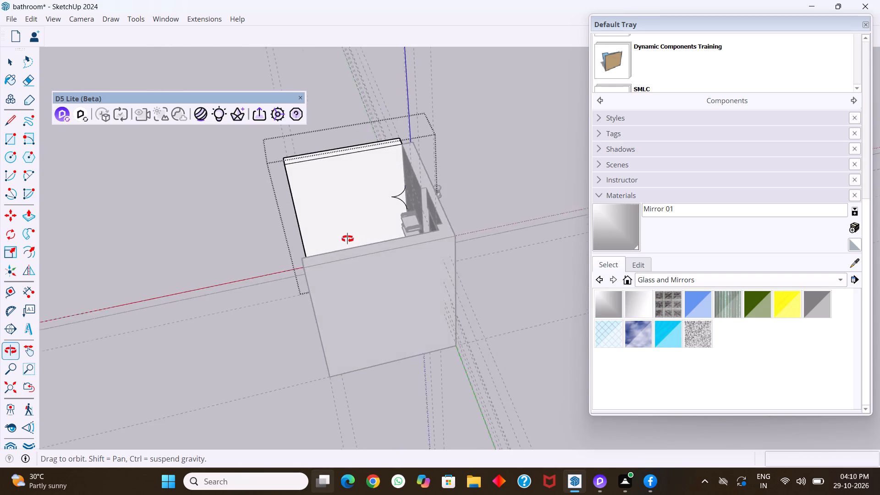
middle_drag(347, 239, 261, 217)
middle_click(261, 217)
middle_drag(480, 219, 430, 218)
scroll(462, 208, up, 8)
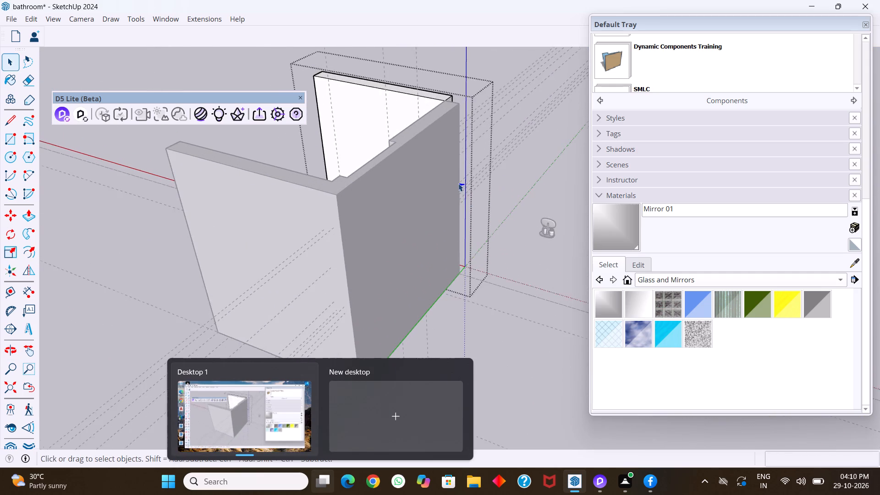
scroll(382, 253, down, 8)
middle_drag(340, 255, 514, 225)
middle_drag(330, 229, 519, 207)
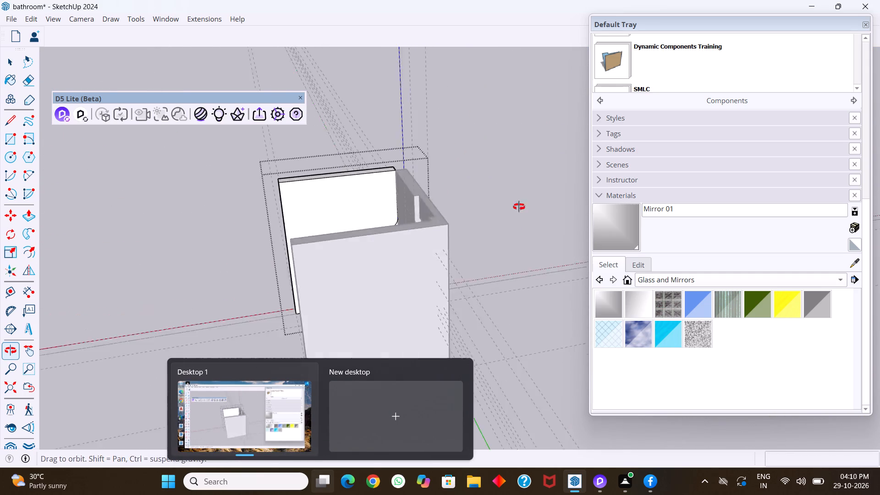
middle_drag(519, 207, 525, 206)
middle_drag(363, 216, 418, 209)
scroll(375, 251, up, 12)
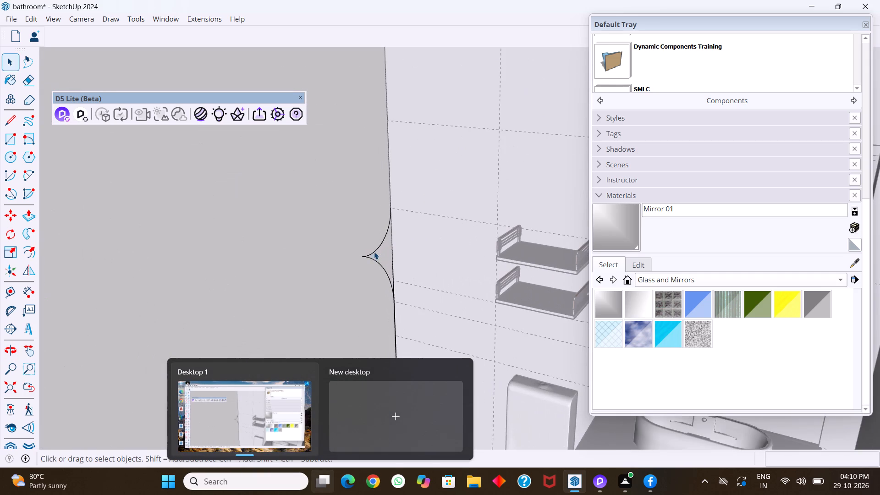
Undo the recent edits to the side wall back past the flipped copy of the two arcs.
click(382, 267)
click(379, 250)
key(ctrl+z)
key(ctrl+z)
key(ctrl+z)
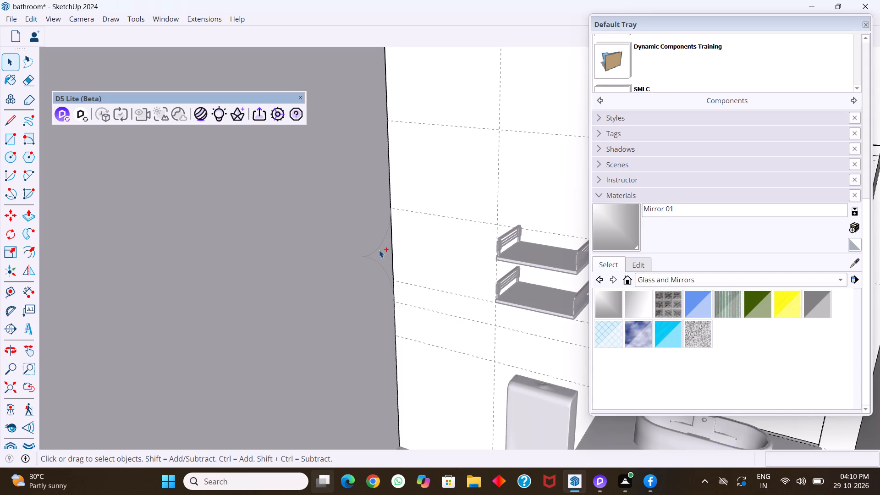
key(ctrl+z)
key(ctrl+z)
key(ctrl+z)
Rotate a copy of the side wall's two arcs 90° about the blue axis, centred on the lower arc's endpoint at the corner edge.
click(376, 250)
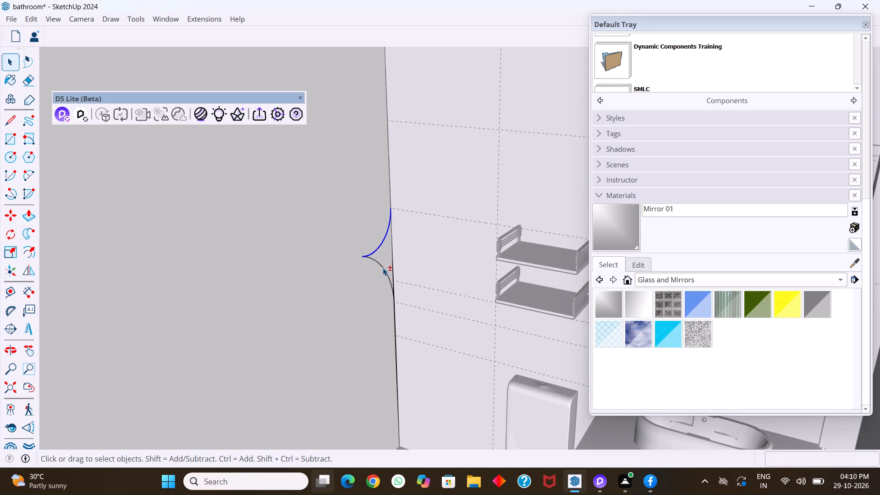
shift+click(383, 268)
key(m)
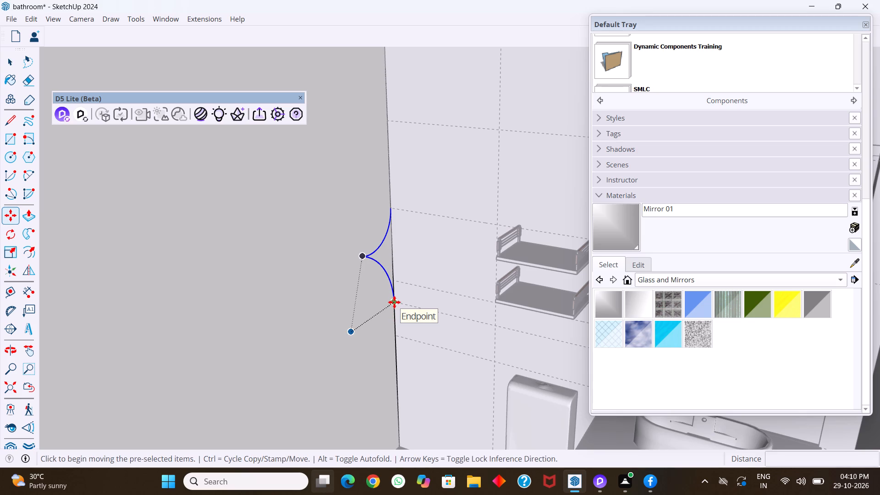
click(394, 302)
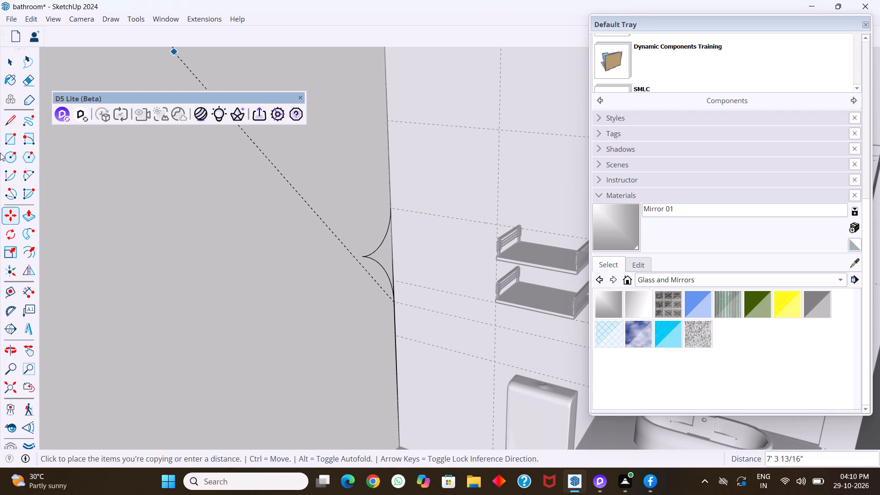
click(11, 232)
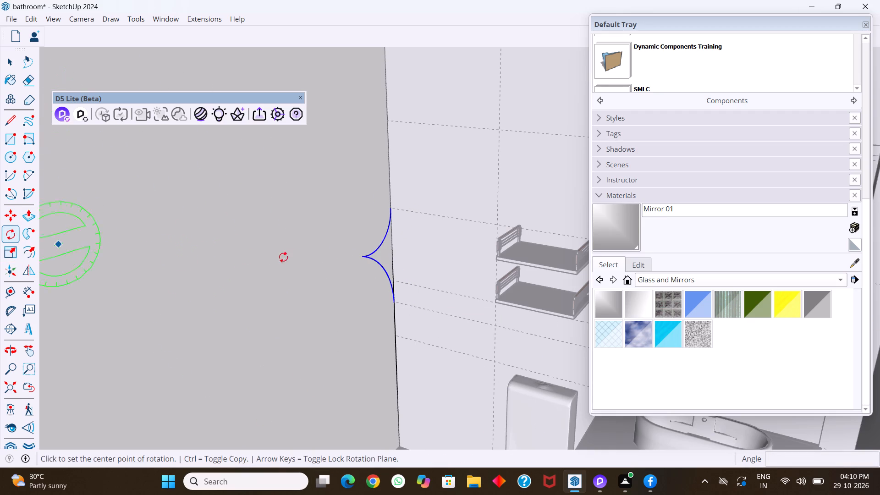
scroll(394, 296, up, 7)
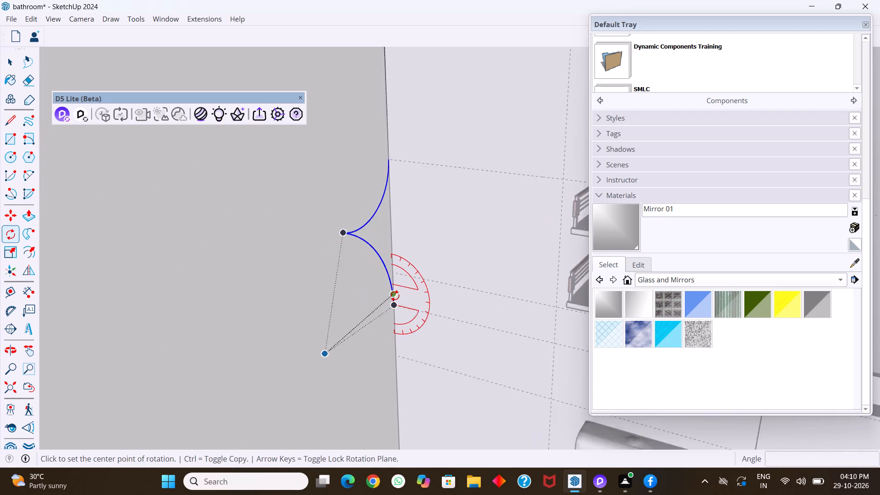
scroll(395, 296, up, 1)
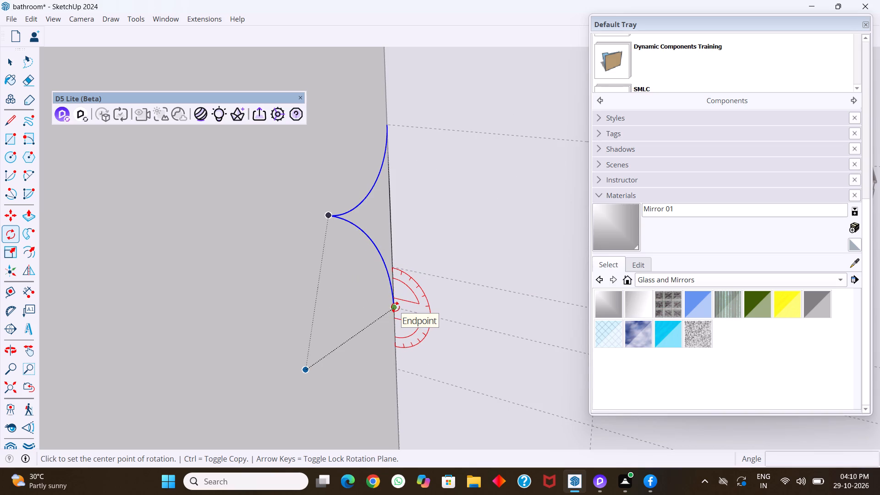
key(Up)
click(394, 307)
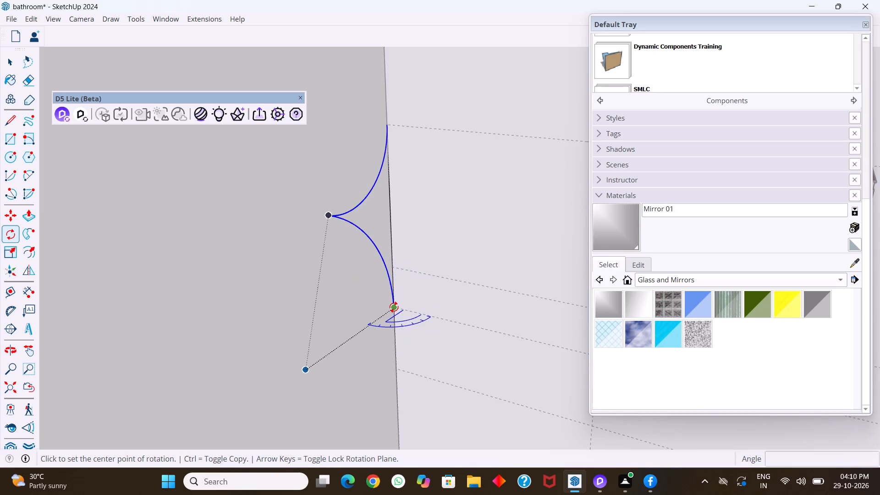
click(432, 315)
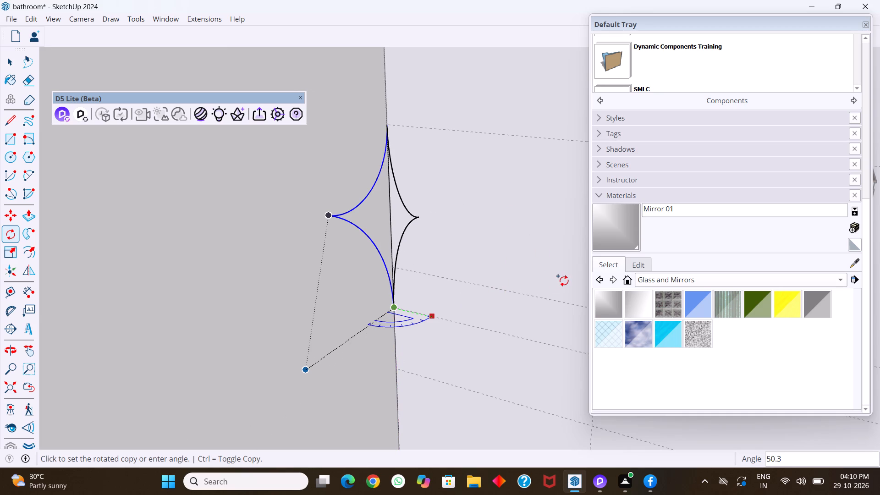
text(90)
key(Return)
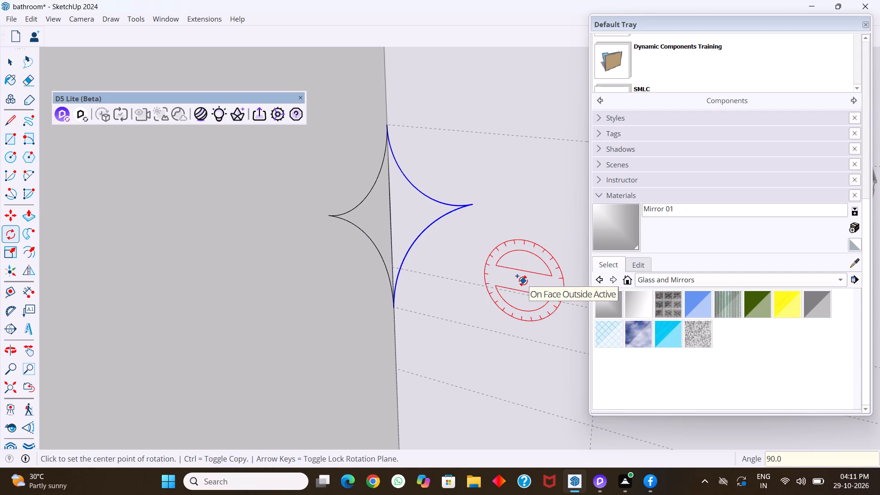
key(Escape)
Examine how the rotated arcs lie against the back wall, closing the side wall's editing to compare both walls.
middle_drag(507, 246, 495, 285)
key(space)
middle_drag(476, 221, 465, 288)
scroll(462, 123, up, 8)
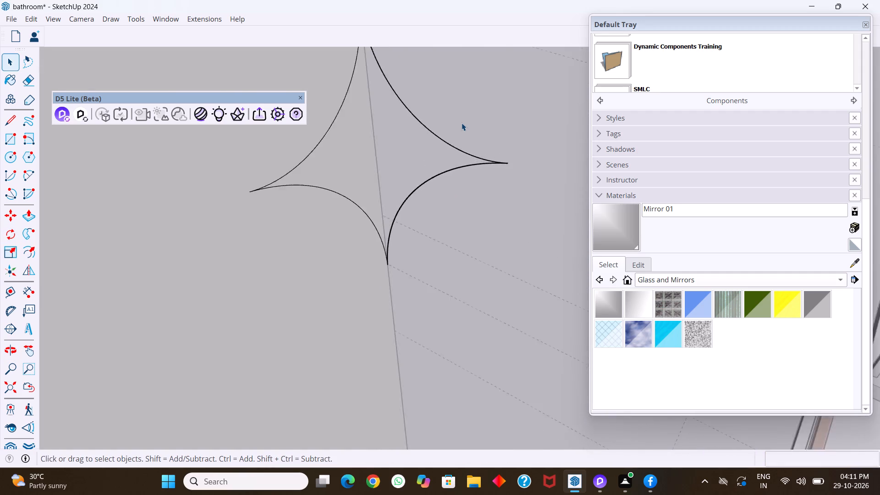
scroll(462, 123, up, 9)
scroll(439, 183, down, 12)
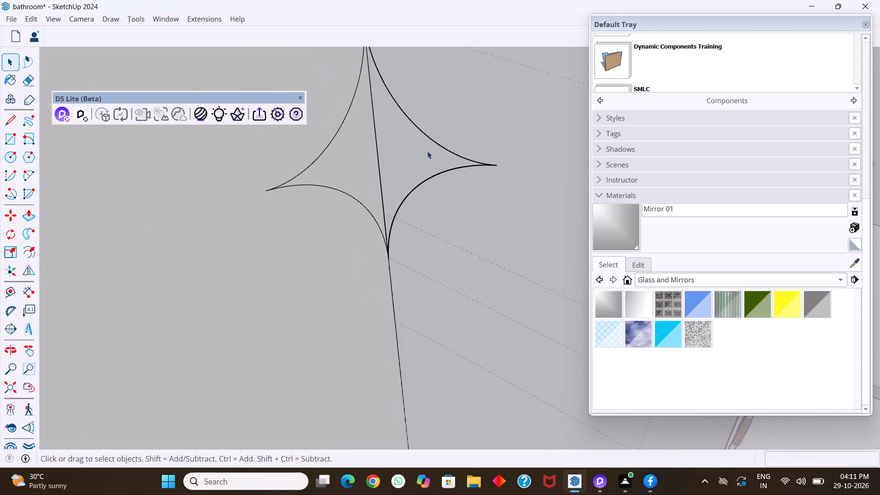
scroll(427, 151, down, 2)
click(422, 154)
click(422, 154)
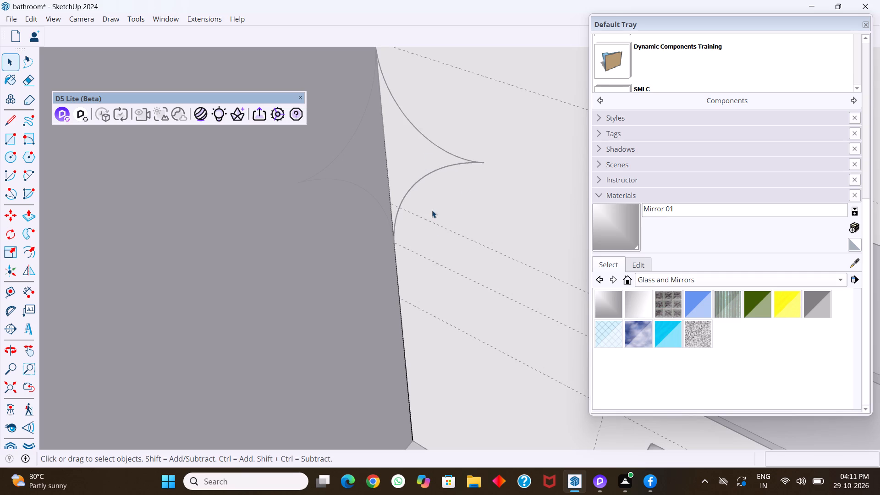
scroll(354, 226, down, 5)
scroll(374, 159, up, 9)
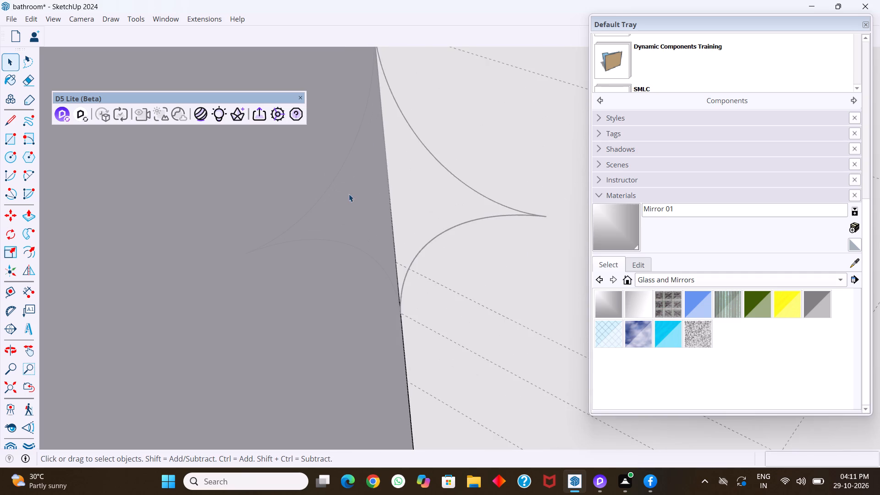
scroll(456, 164, down, 17)
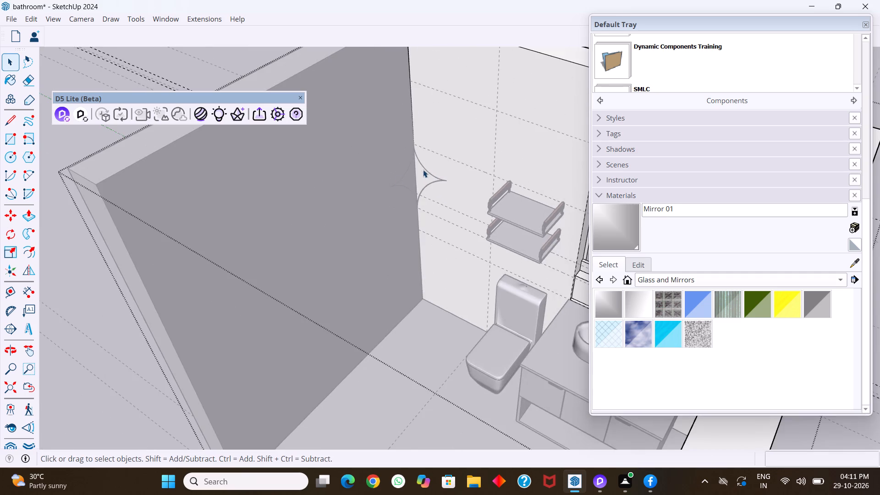
middle_drag(427, 165, 461, 104)
scroll(445, 192, up, 11)
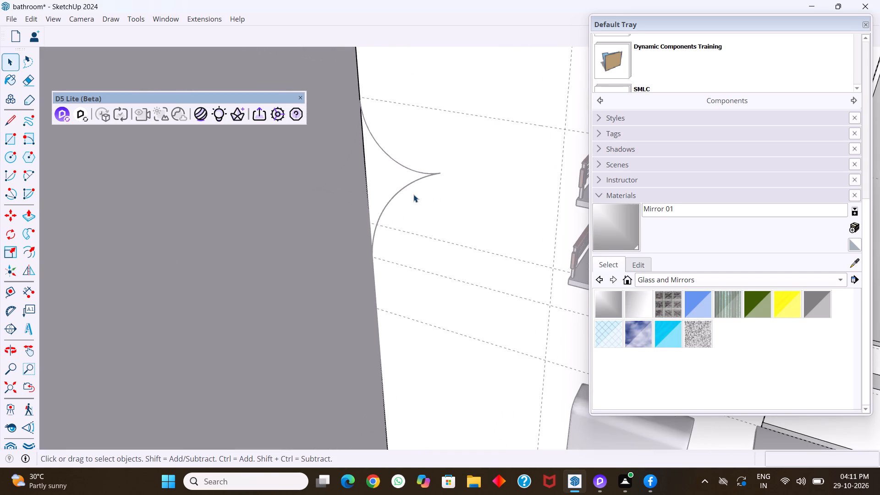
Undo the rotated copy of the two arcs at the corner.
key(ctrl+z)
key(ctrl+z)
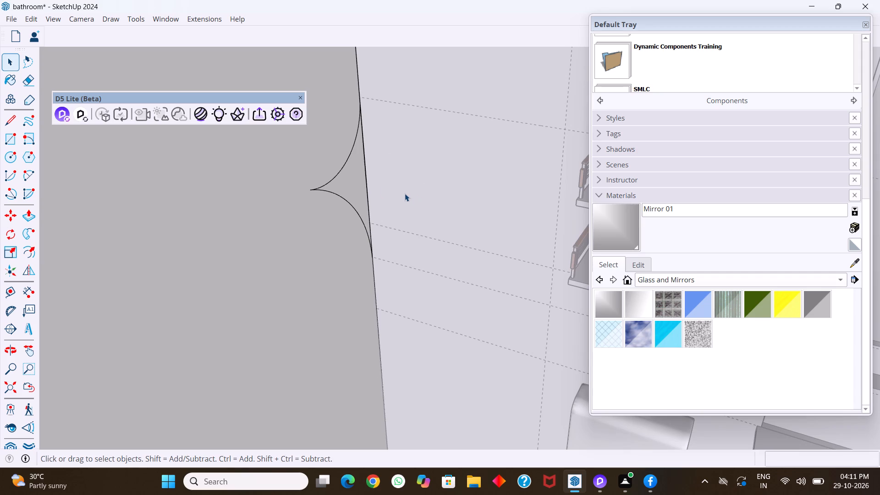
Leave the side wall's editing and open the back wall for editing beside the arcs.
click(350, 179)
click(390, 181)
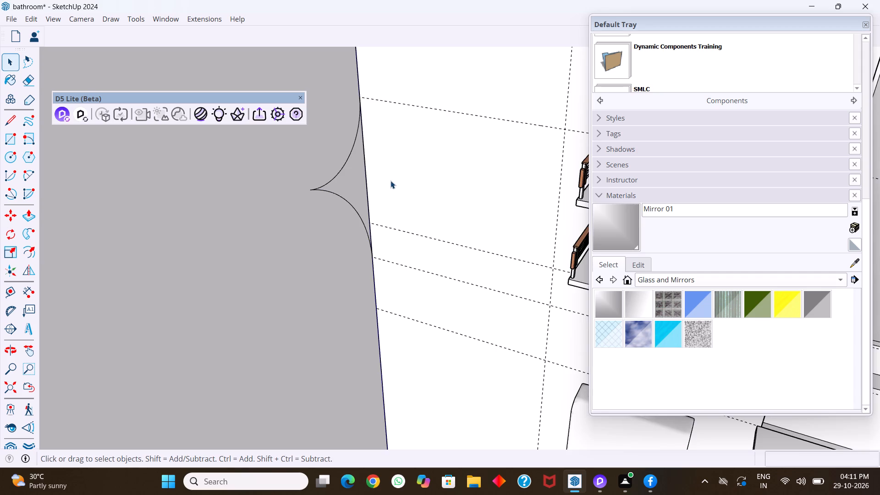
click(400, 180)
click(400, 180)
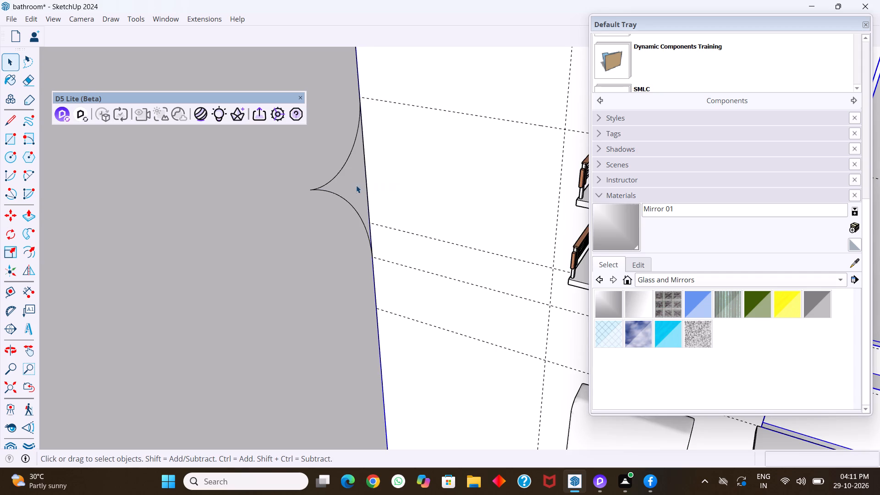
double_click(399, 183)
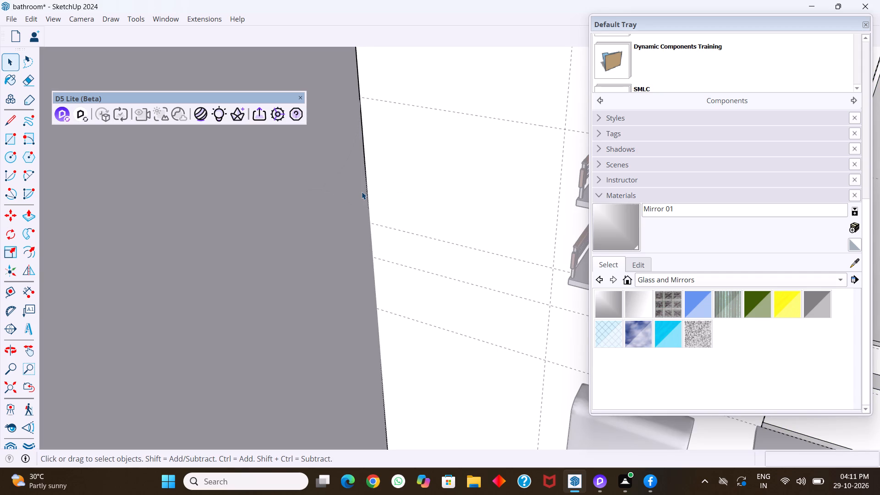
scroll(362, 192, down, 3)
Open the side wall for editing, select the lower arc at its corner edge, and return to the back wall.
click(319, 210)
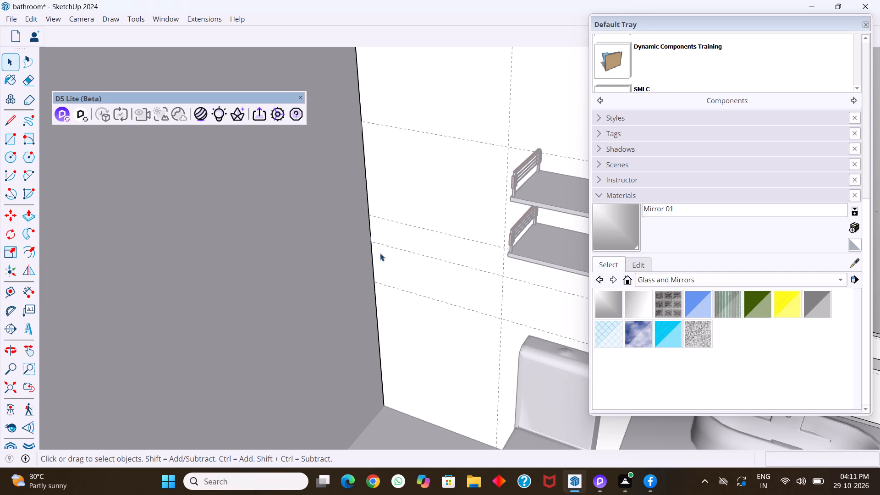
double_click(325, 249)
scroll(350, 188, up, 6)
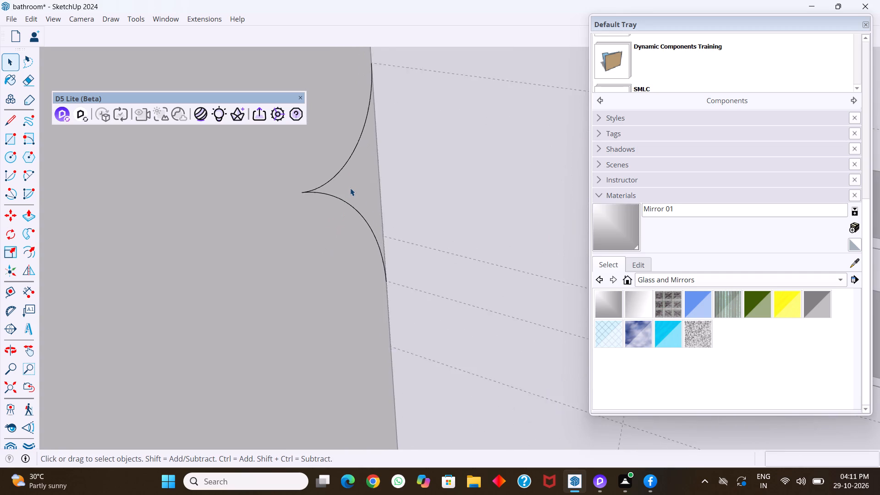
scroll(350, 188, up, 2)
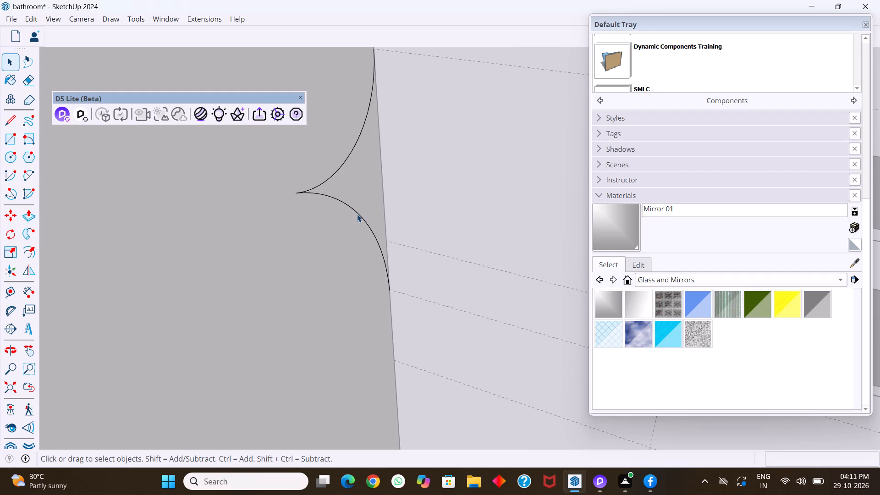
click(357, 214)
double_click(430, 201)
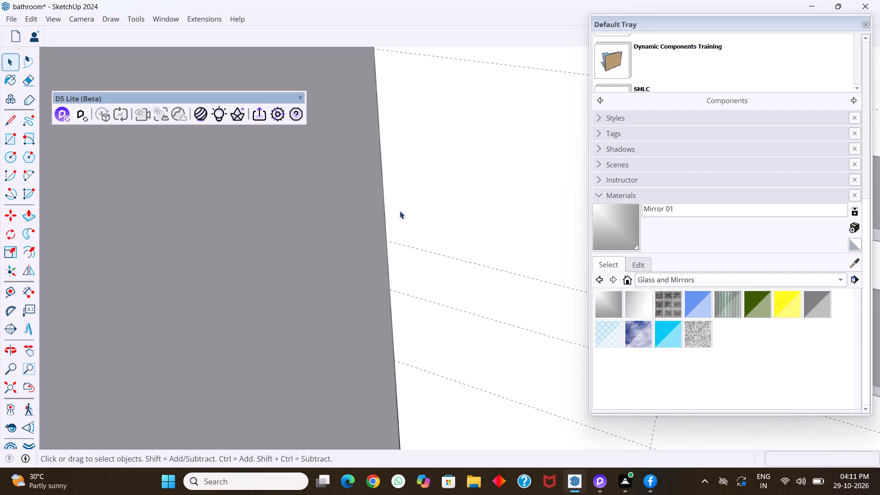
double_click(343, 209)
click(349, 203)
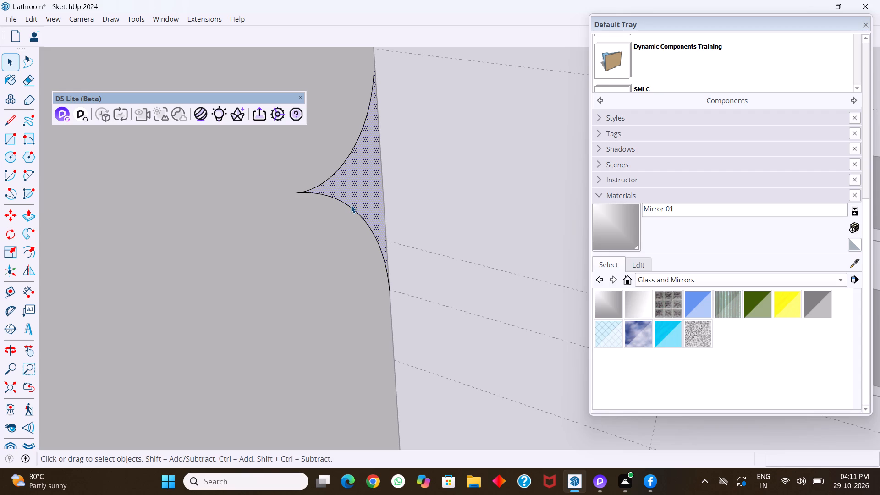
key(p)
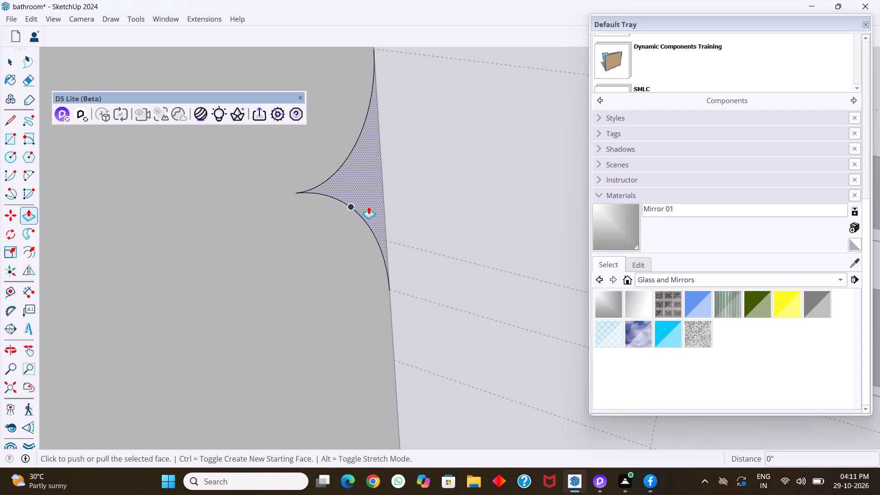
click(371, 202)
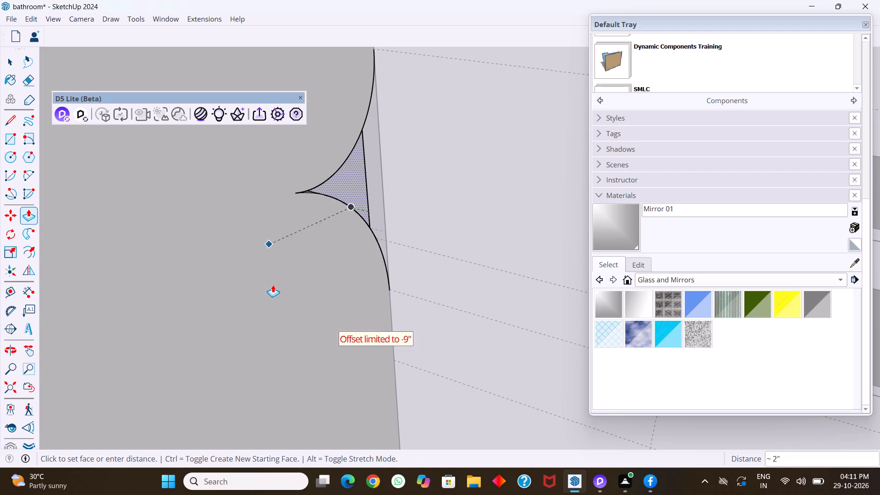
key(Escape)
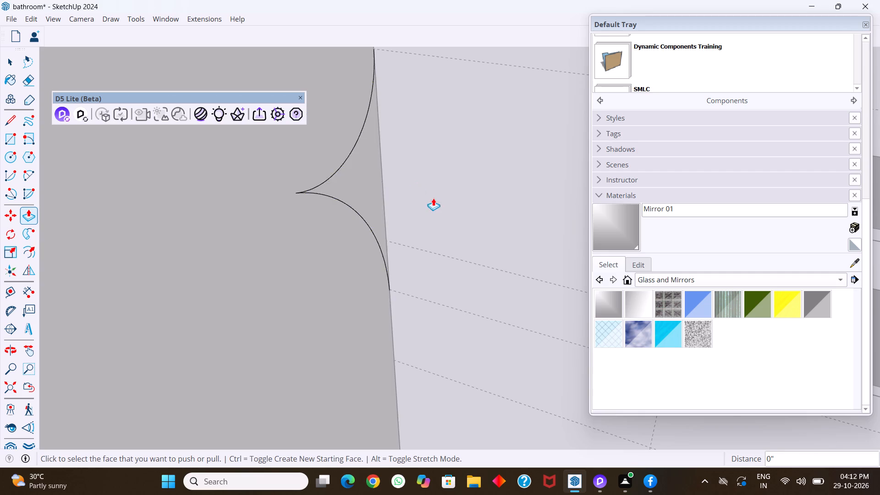
Copy the two arcs that meet at a point beside the side wall's corner edge.
scroll(434, 198, down, 5)
middle_drag(429, 233, 402, 215)
middle_drag(408, 107, 371, 101)
scroll(403, 100, up, 2)
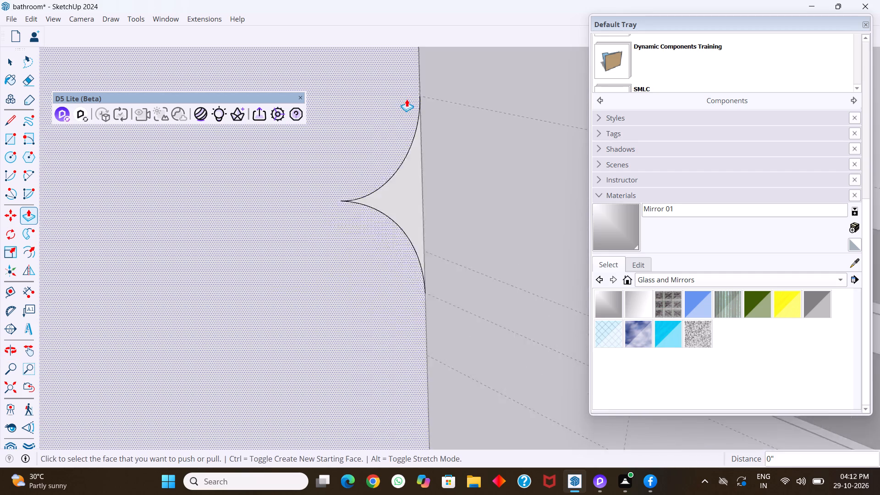
scroll(407, 99, up, 6)
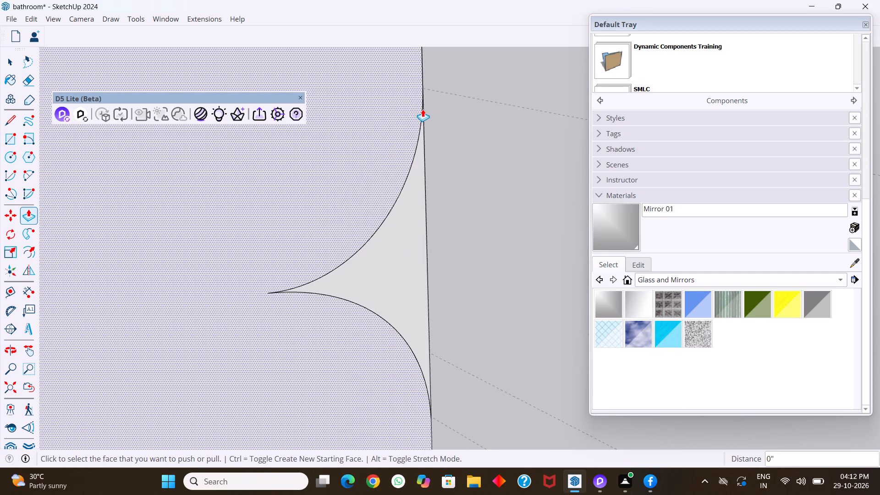
scroll(417, 138, down, 9)
key(space)
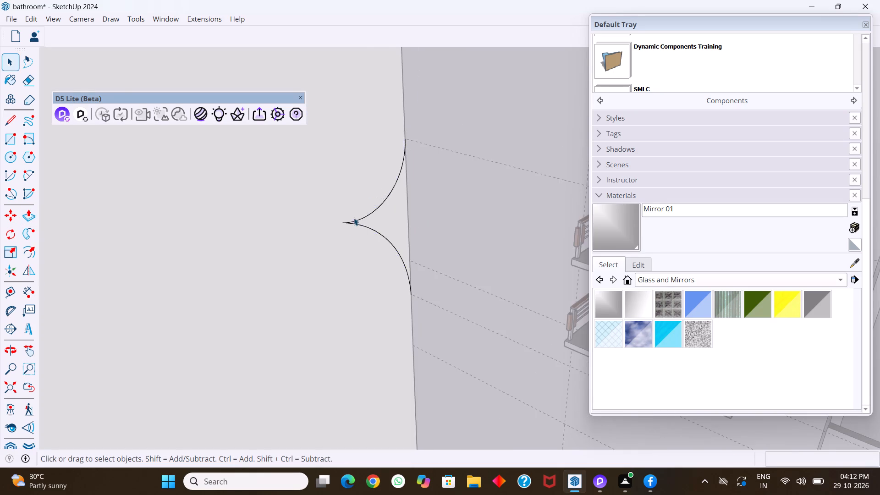
scroll(346, 225, down, 16)
middle_drag(311, 291, 390, 277)
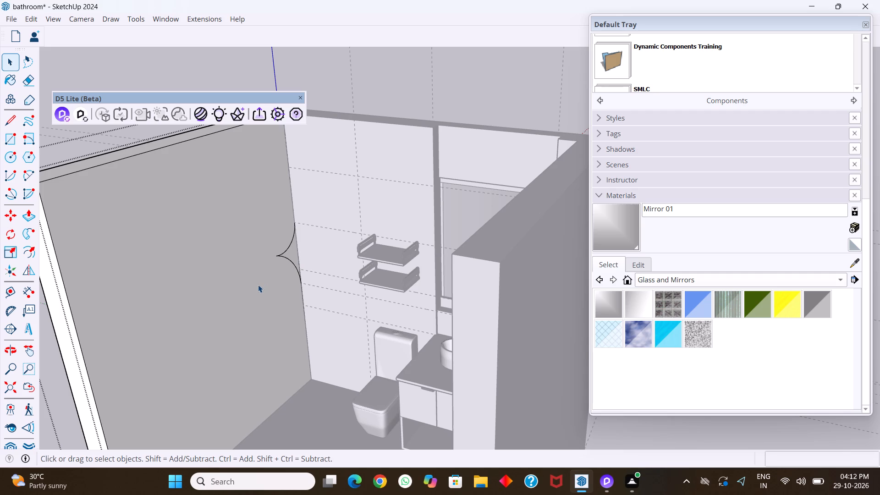
scroll(294, 246, up, 4)
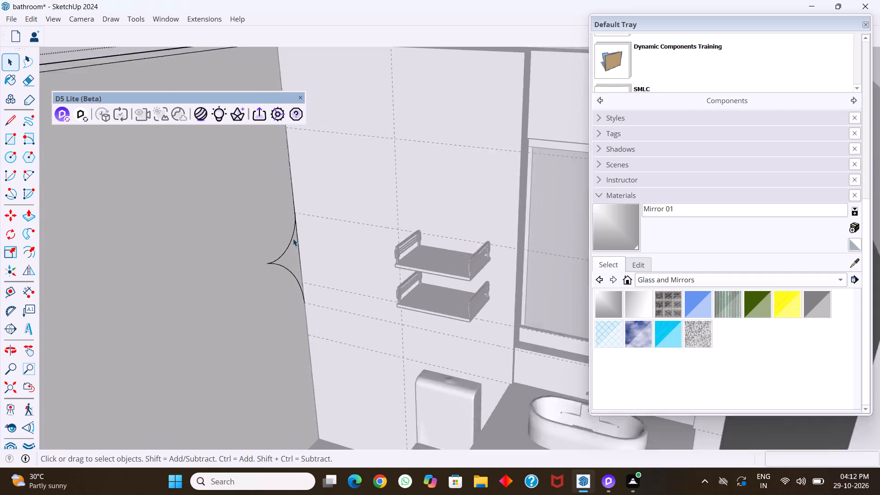
scroll(293, 238, up, 4)
middle_drag(292, 238, 277, 180)
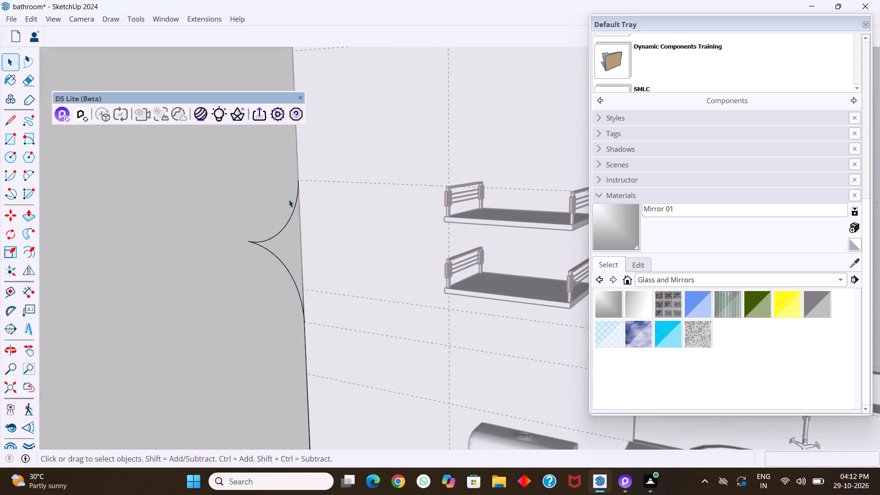
click(285, 226)
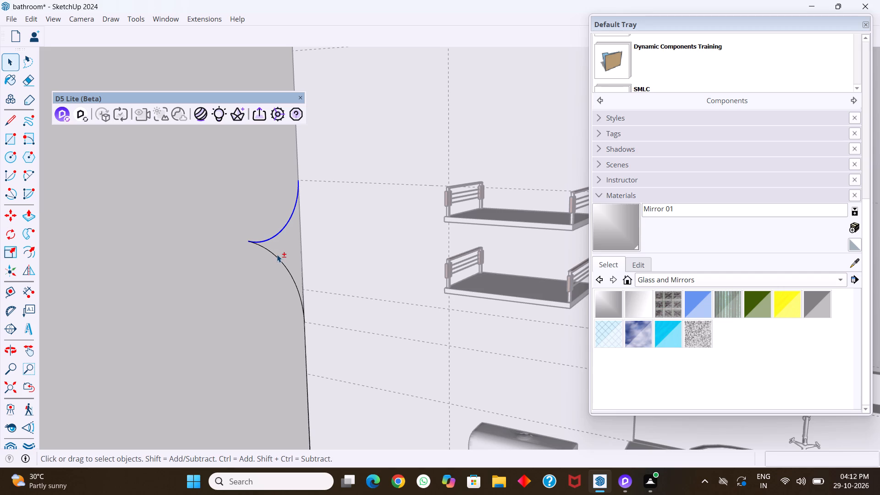
shift+click(277, 258)
key(ctrl+c)
Open the back wall for editing, paste the two copied arcs in place, and leave its editing.
key(space)
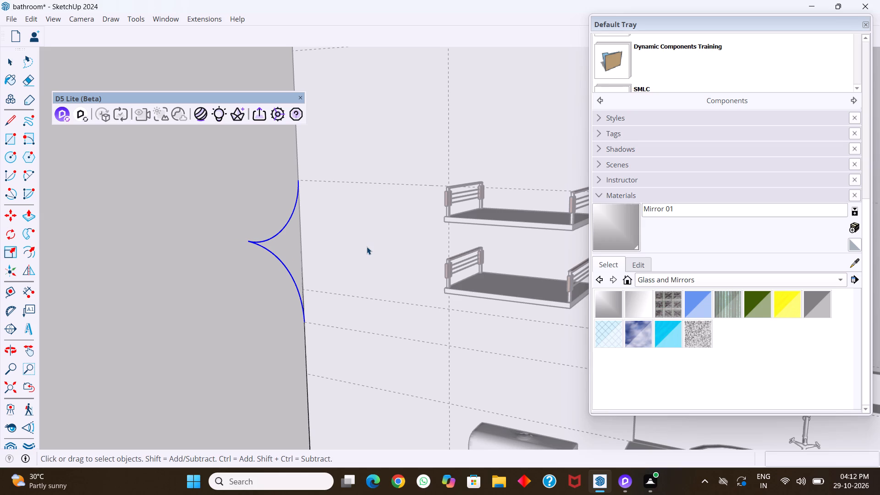
click(367, 247)
click(367, 247)
double_click(367, 247)
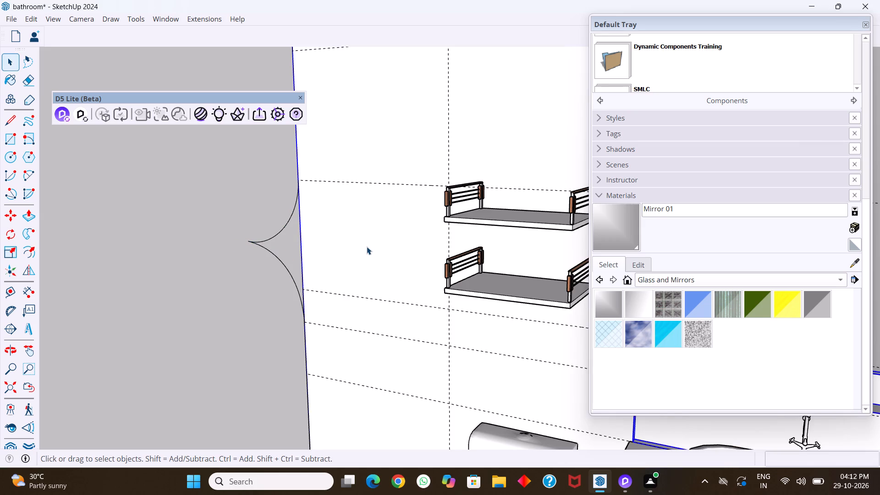
click(367, 247)
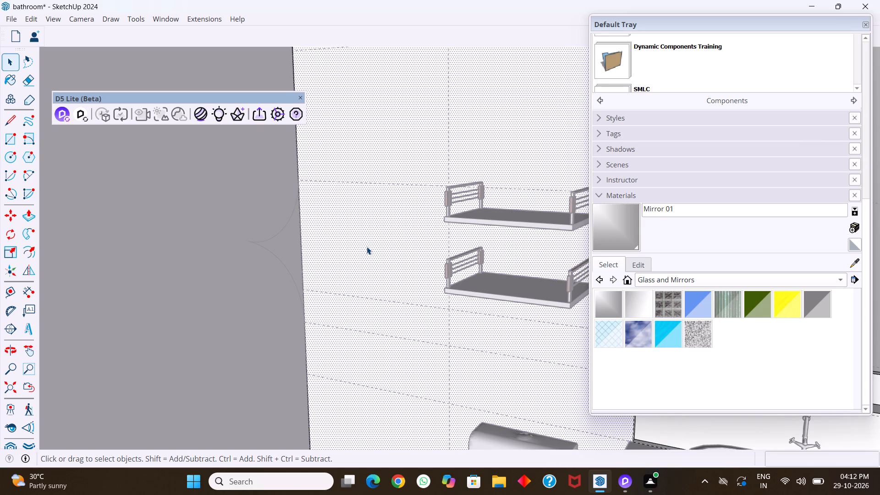
scroll(373, 238, down, 10)
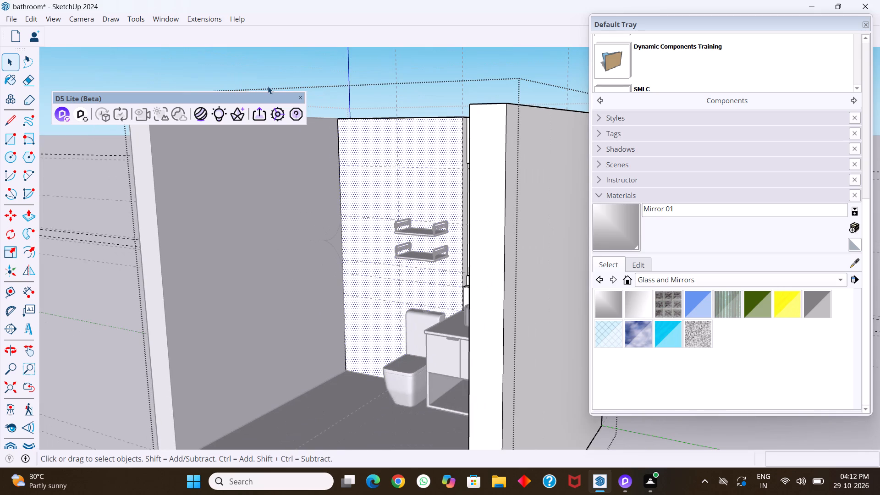
click(104, 285)
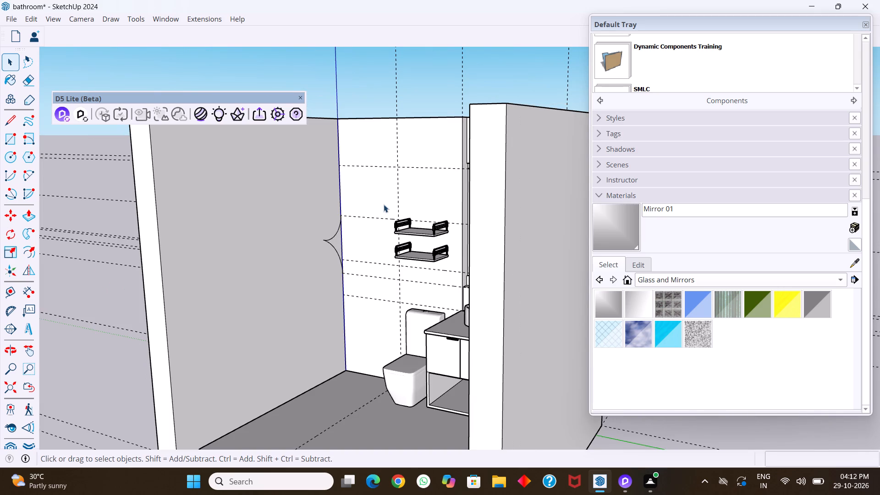
triple_click(369, 234)
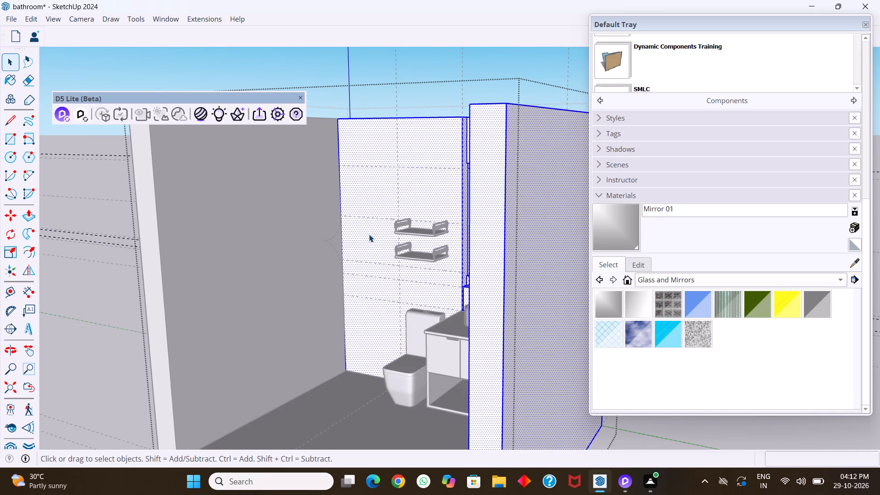
middle_drag(380, 242, 357, 246)
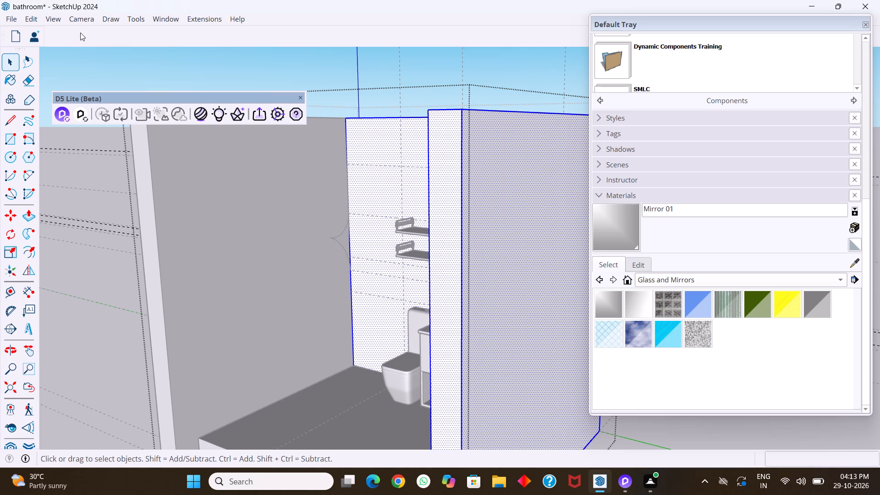
click(34, 18)
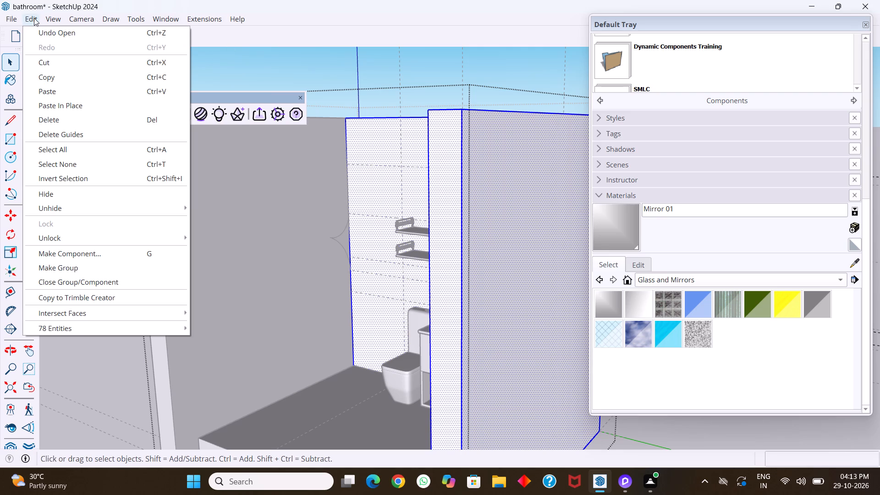
click(90, 109)
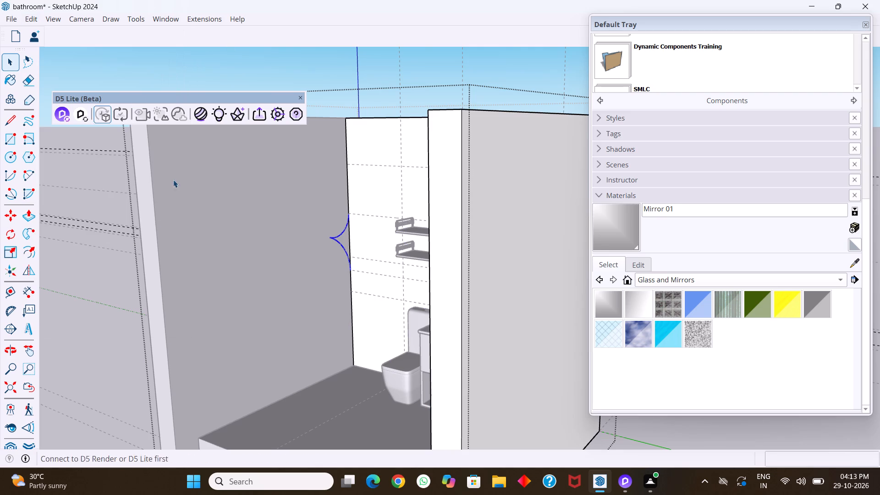
middle_drag(379, 242, 384, 243)
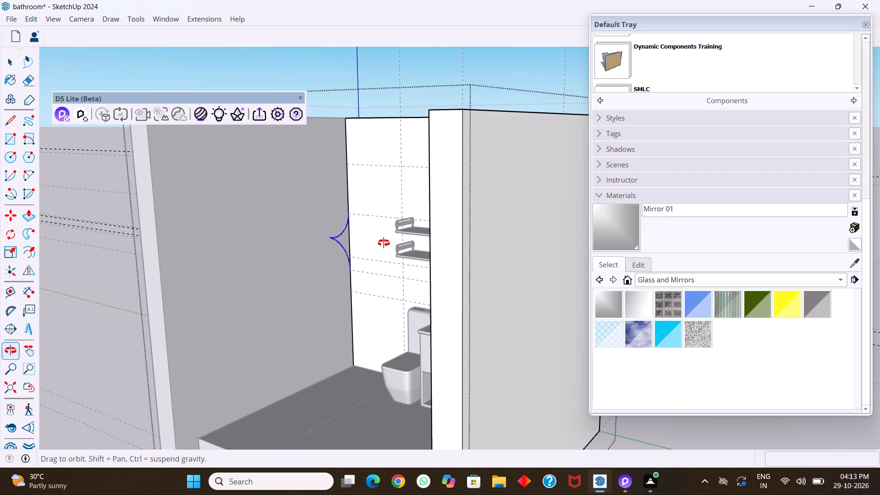
middle_drag(384, 243, 410, 284)
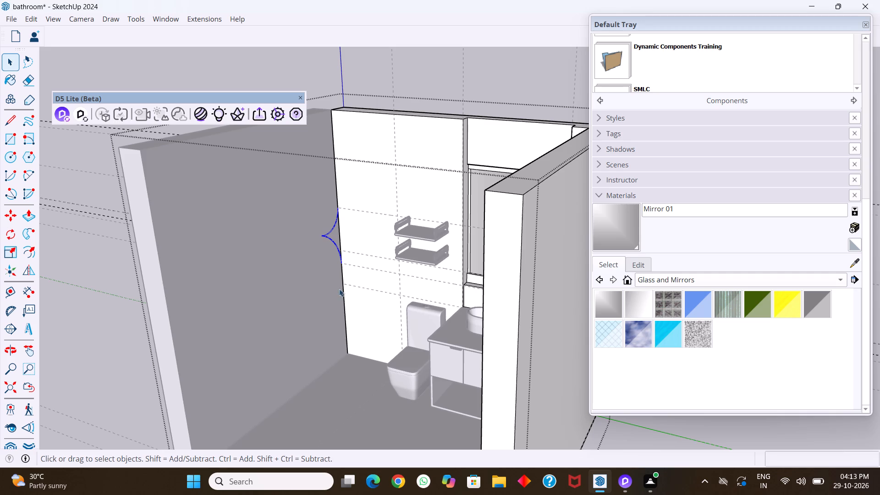
key(space)
scroll(413, 200, down, 11)
click(214, 362)
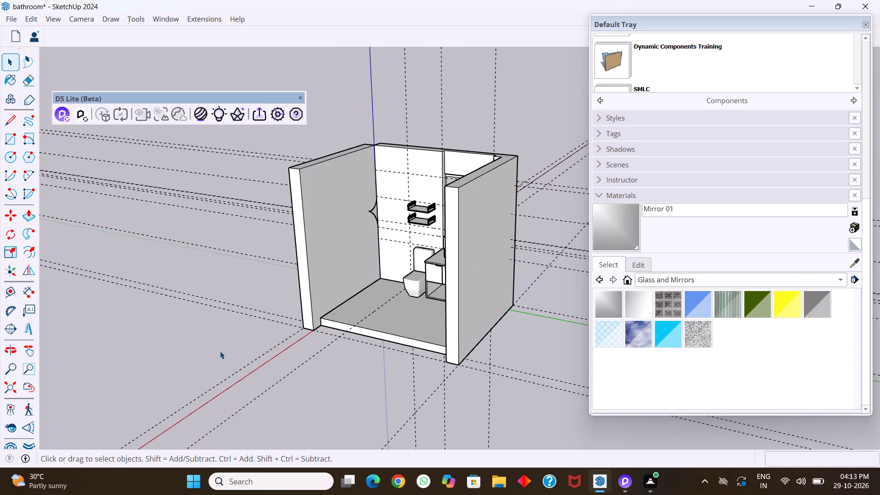
Draw a rectangle about 12' 5" by 10' on the open ground beside the bathroom and extrude it 1' into a slab.
scroll(416, 239, down, 19)
middle_drag(408, 309, 498, 295)
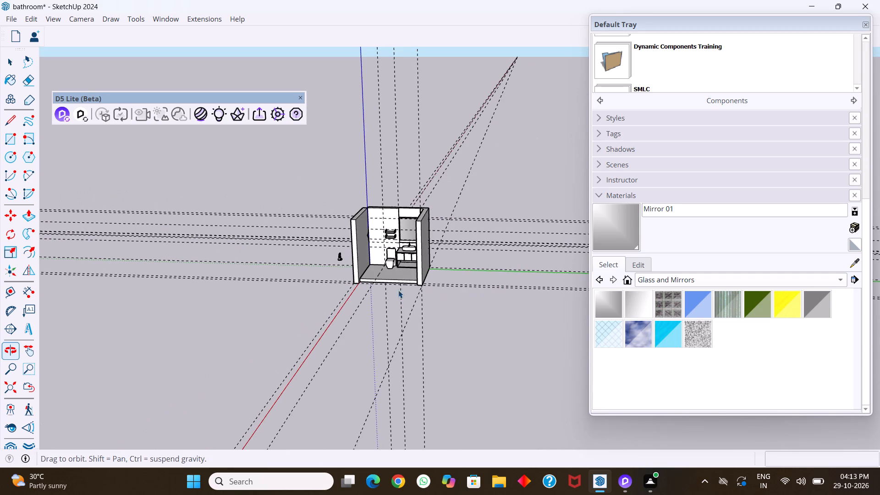
scroll(333, 226, down, 5)
shift+middle_drag(478, 247, 347, 180)
middle_drag(429, 289, 445, 288)
middle_drag(445, 288, 462, 291)
key(r)
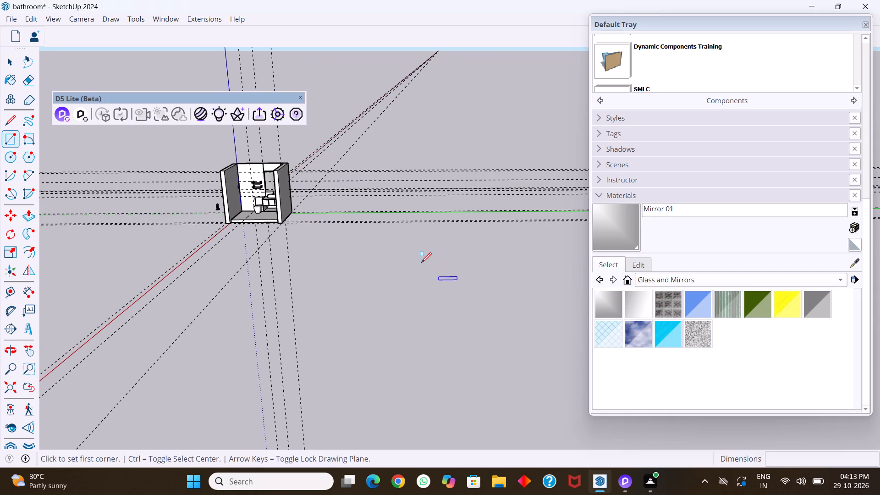
click(405, 253)
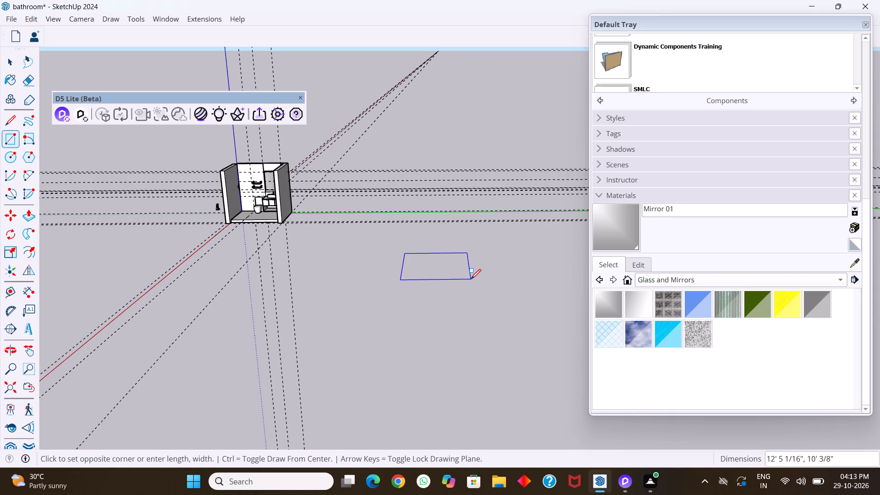
click(471, 279)
key(p)
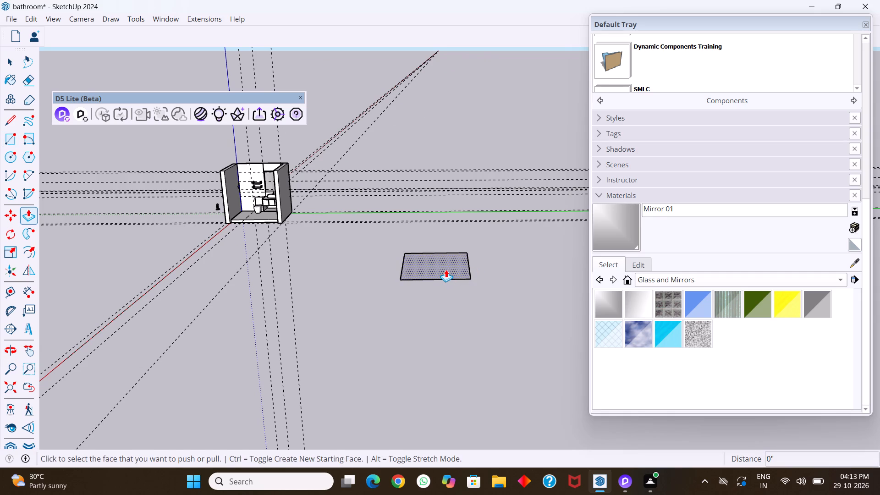
click(446, 269)
text(1')
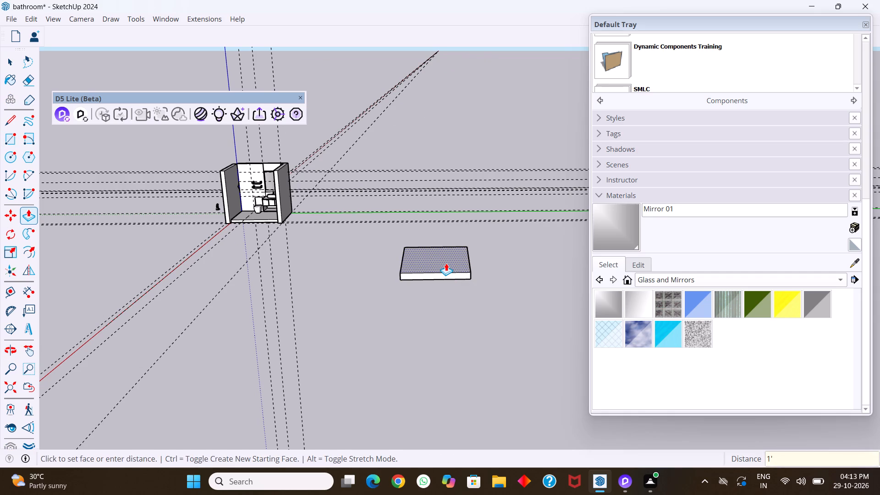
key(Return)
key(space)
Select the whole slab with all its faces and edges and make it a group.
triple_click(444, 263)
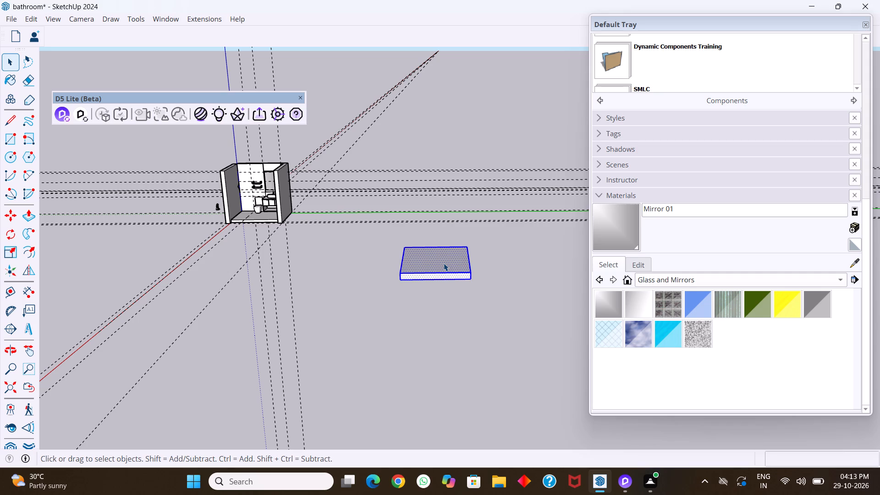
triple_click(444, 263)
right_click(444, 263)
click(486, 115)
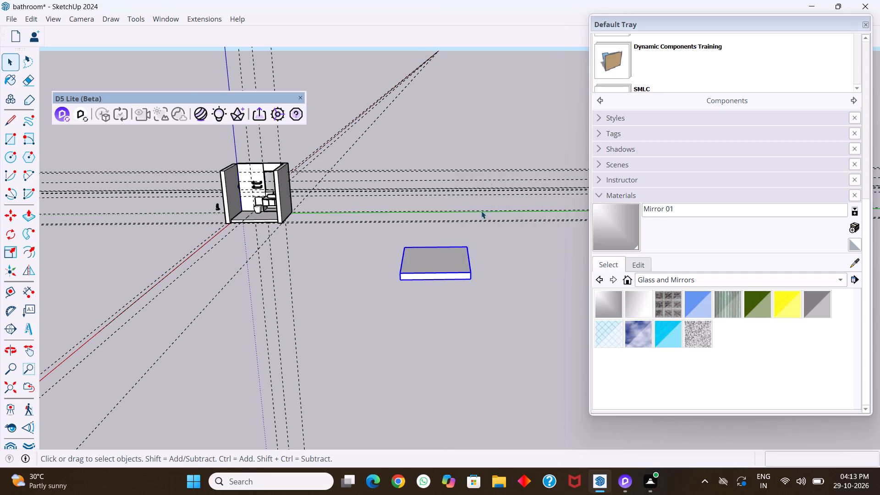
scroll(407, 272, up, 4)
click(423, 313)
Draw a rectangle about 2' 2" by 9" at the slab's front corner and extrude it 10' upward into a column.
middle_drag(418, 264, 428, 276)
scroll(420, 276, up, 2)
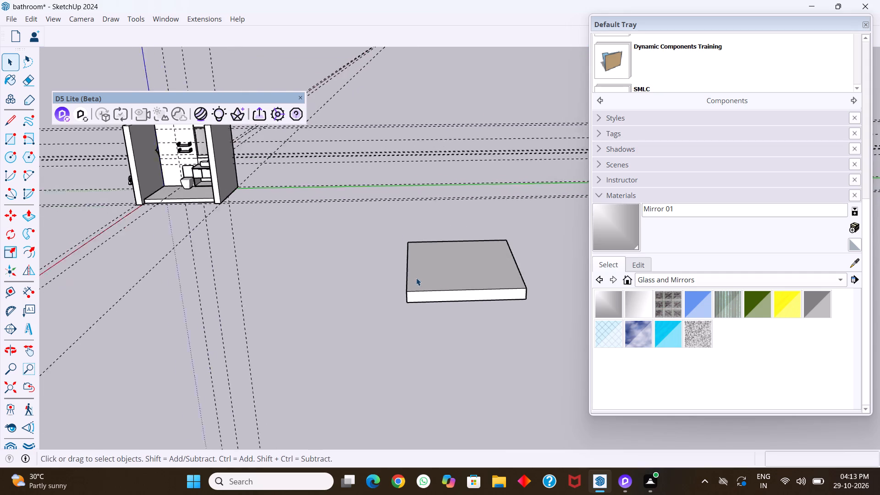
scroll(416, 278, up, 7)
key(r)
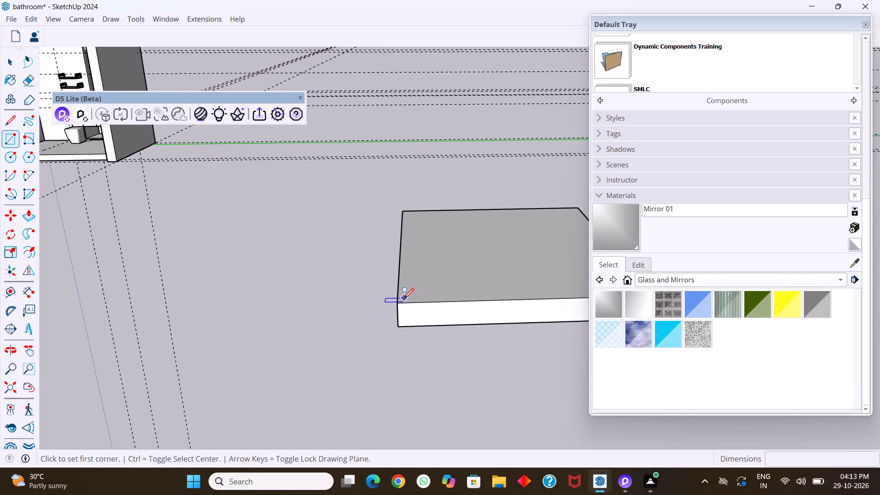
scroll(402, 298, up, 3)
click(398, 306)
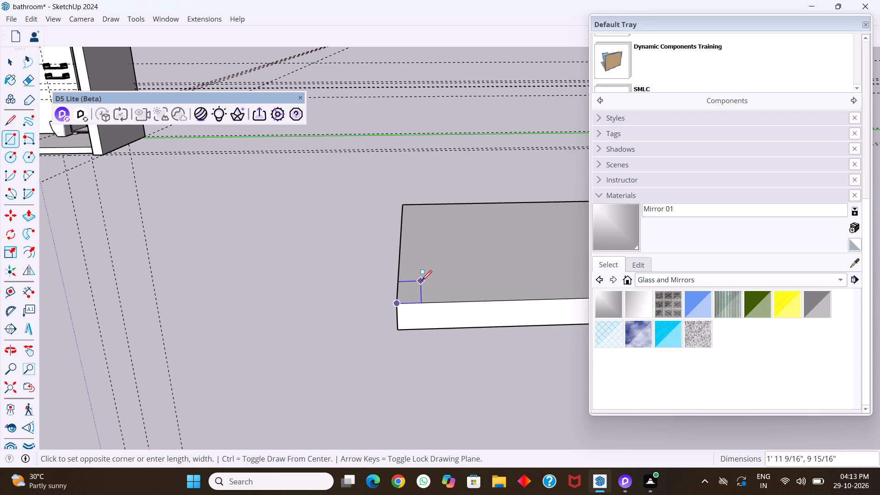
click(419, 279)
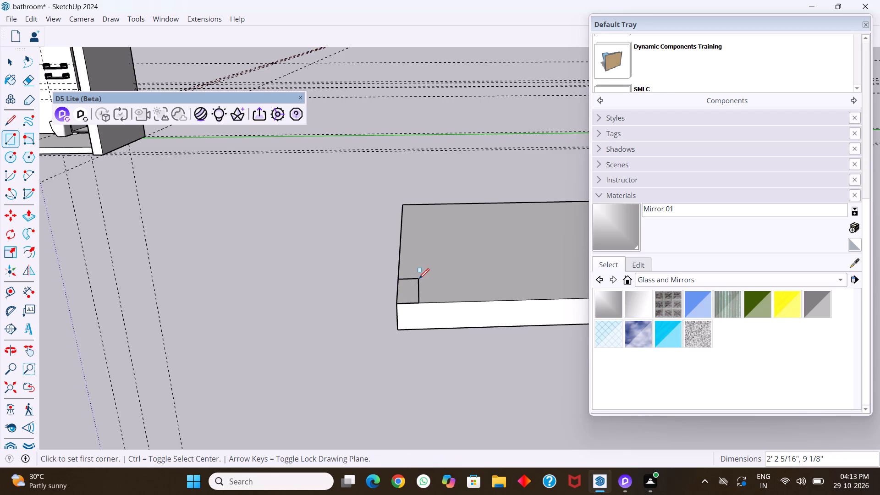
key(p)
click(412, 284)
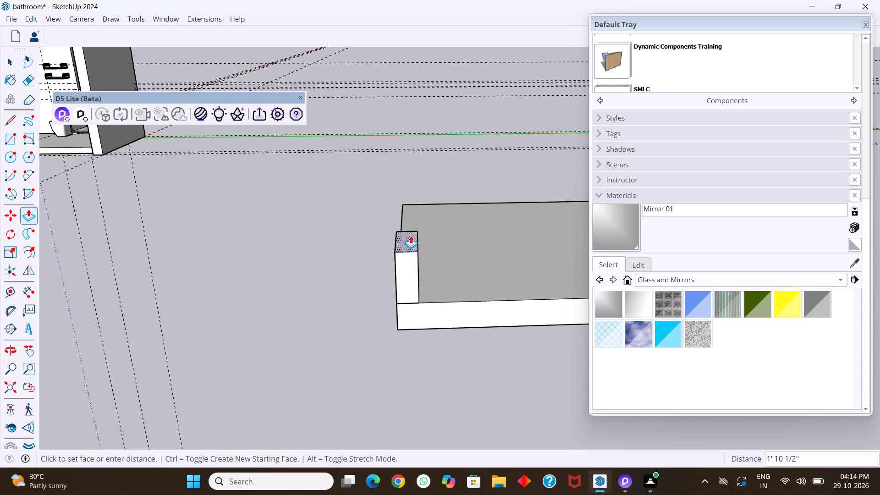
text(10')
key(Return)
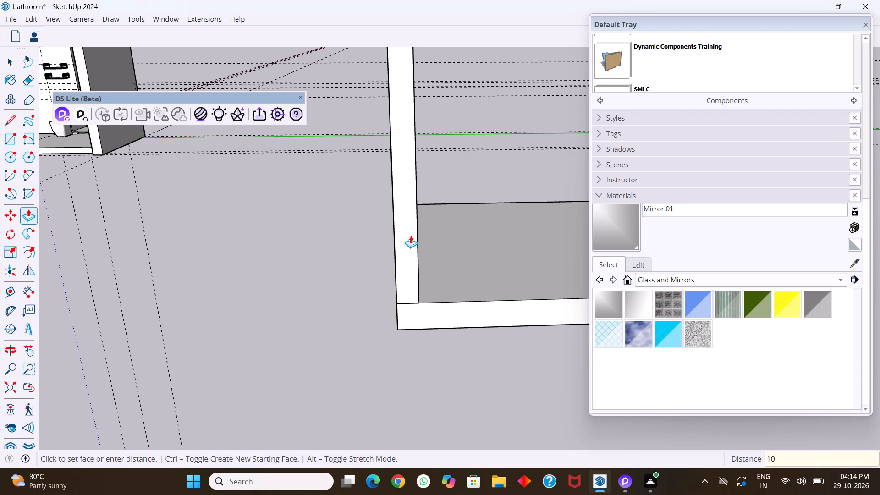
key(space)
Select the whole column with all its faces and edges and make it a group.
scroll(411, 236, down, 10)
triple_click(411, 236)
triple_click(411, 236)
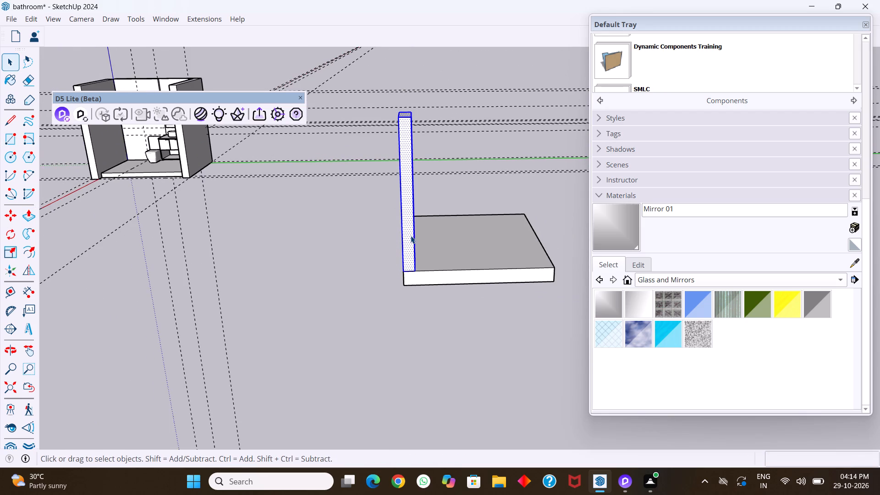
right_click(411, 236)
click(445, 111)
Copy the grouped column about 9' 3" along the slab's front edge to the opposite front corner.
scroll(405, 275, up, 4)
key(m)
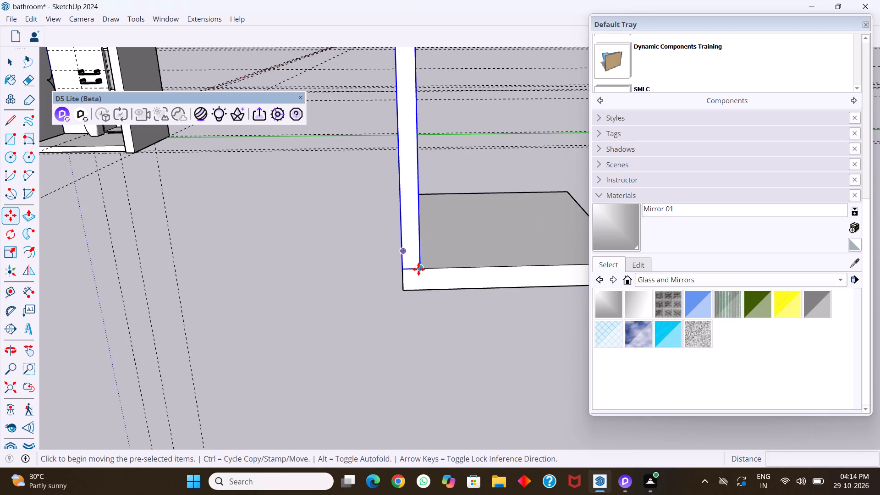
click(420, 267)
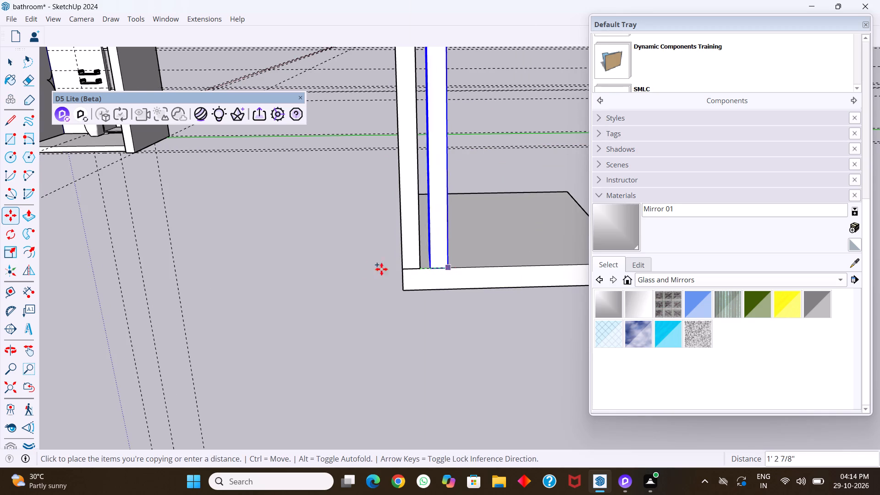
scroll(340, 269, down, 5)
scroll(566, 266, up, 4)
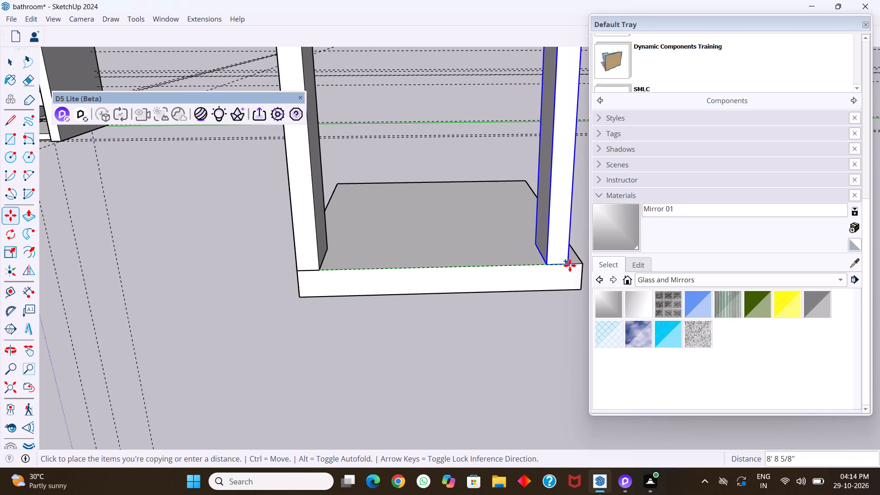
shift+middle_drag(570, 265, 518, 263)
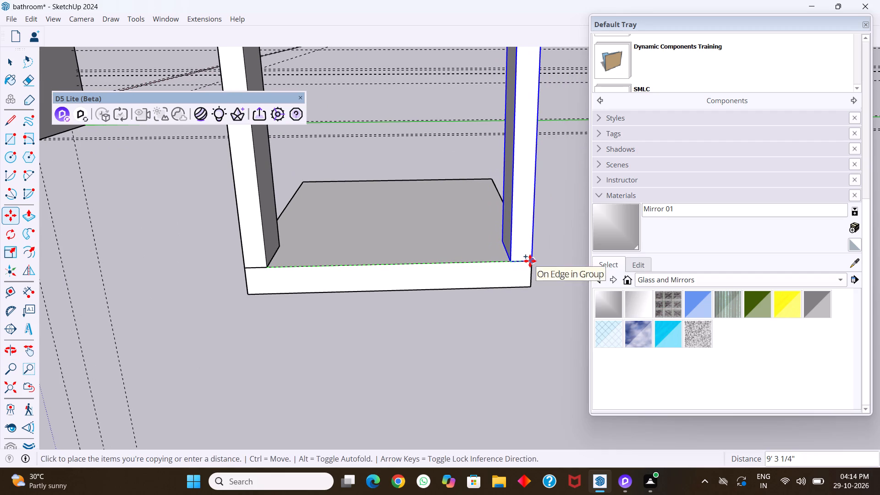
click(530, 261)
key(space)
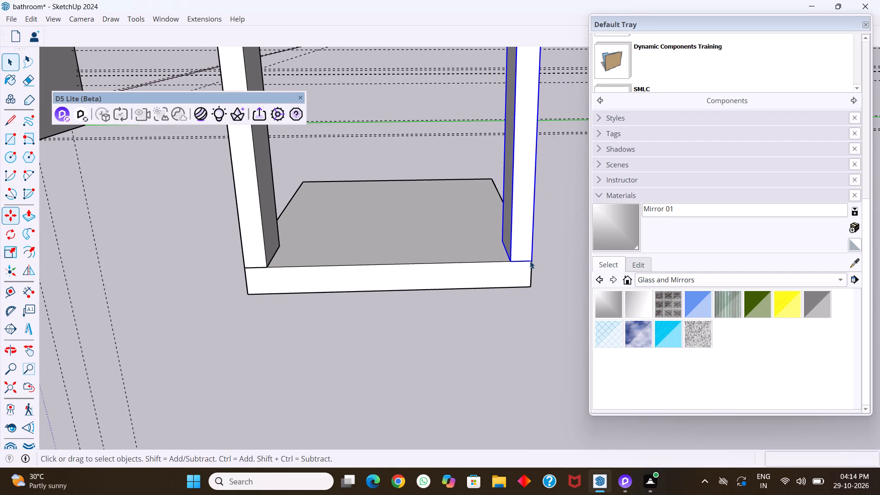
Select both front columns and copy them about 10' 3" across the slab to its opposite edge.
shift+click(246, 215)
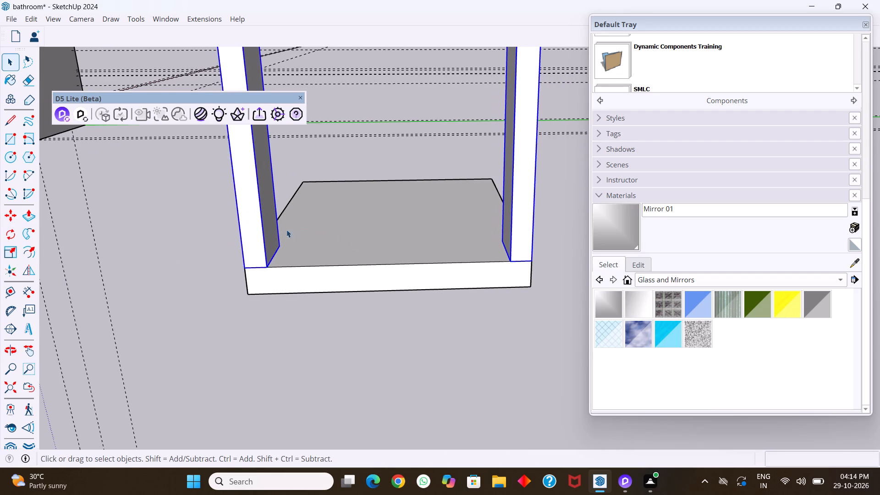
middle_drag(379, 230, 283, 243)
middle_drag(350, 258, 258, 262)
middle_drag(352, 273, 251, 278)
scroll(267, 279, up, 1)
middle_drag(335, 280, 269, 279)
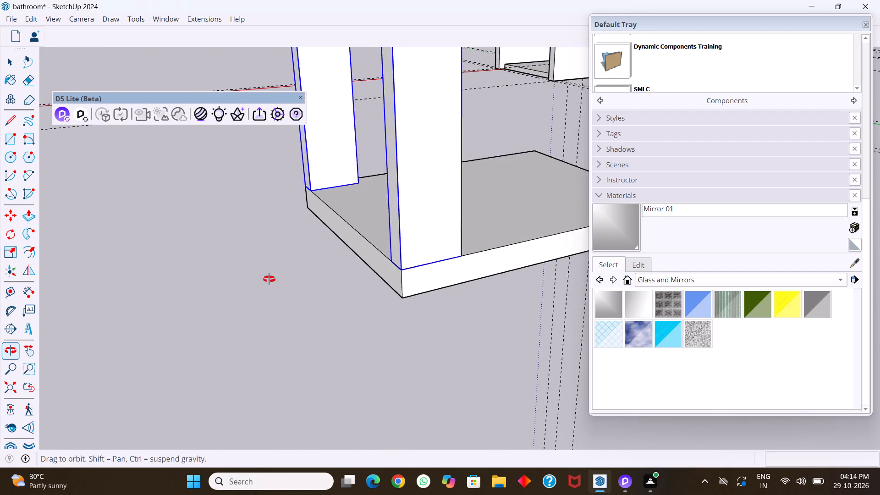
middle_drag(269, 279, 266, 279)
scroll(259, 264, down, 9)
key(m)
scroll(343, 266, up, 3)
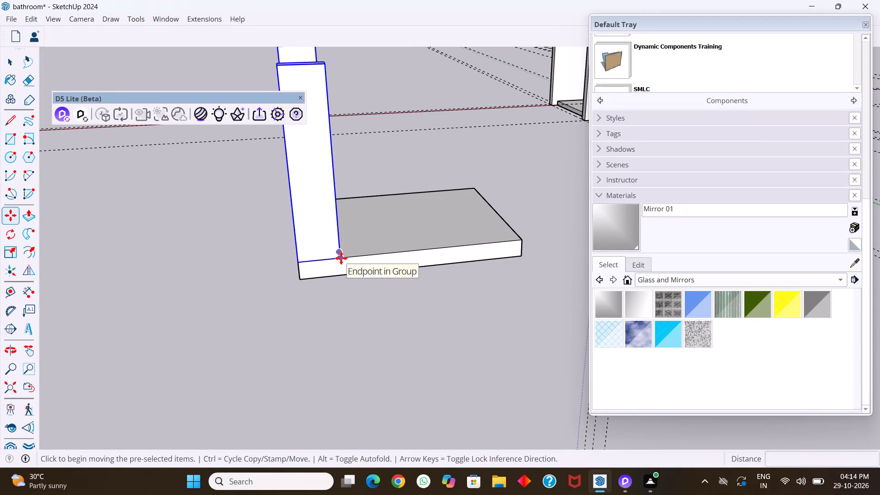
click(341, 258)
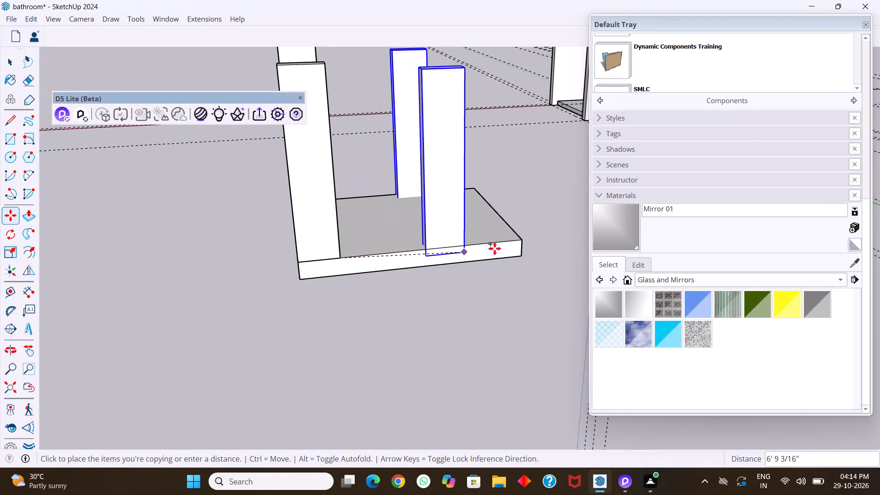
click(523, 240)
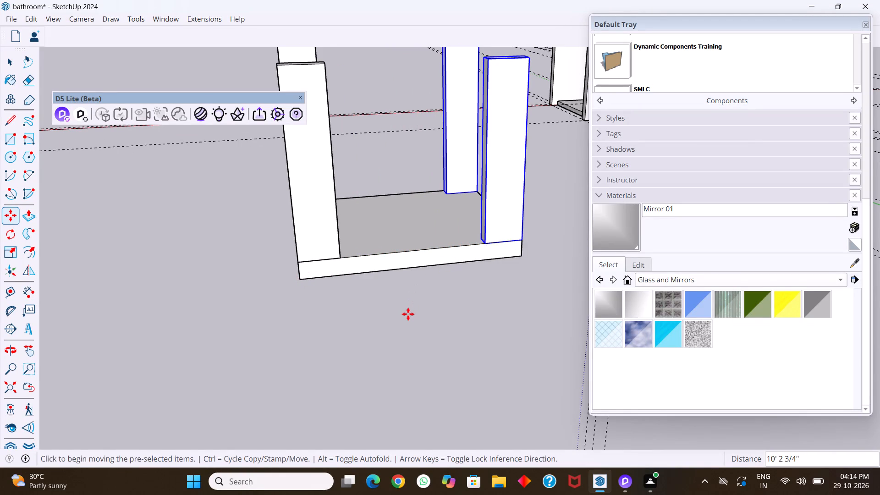
key(space)
Select the slab together with all four columns and make them a single group.
scroll(403, 317, down, 5)
middle_drag(379, 344, 461, 330)
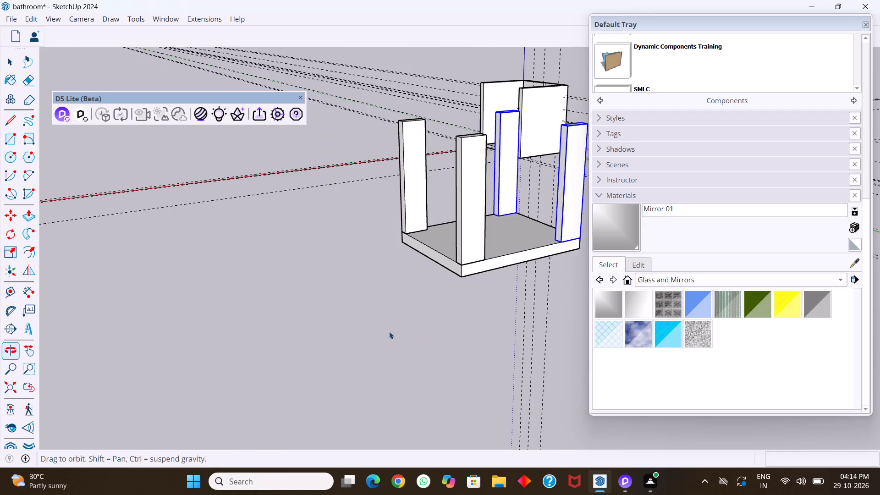
middle_drag(361, 328, 397, 333)
scroll(315, 291, down, 9)
middle_drag(278, 299, 371, 308)
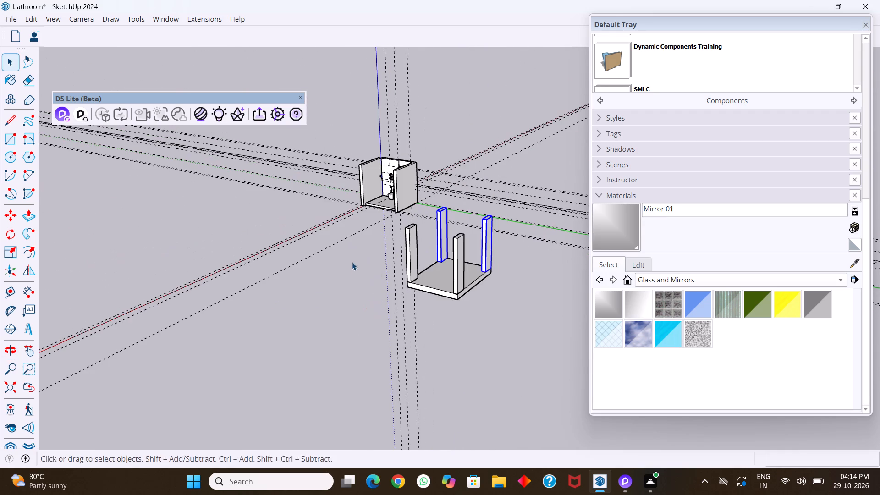
middle_drag(350, 249, 288, 236)
middle_drag(328, 314, 426, 329)
shift+middle_drag(406, 255, 340, 240)
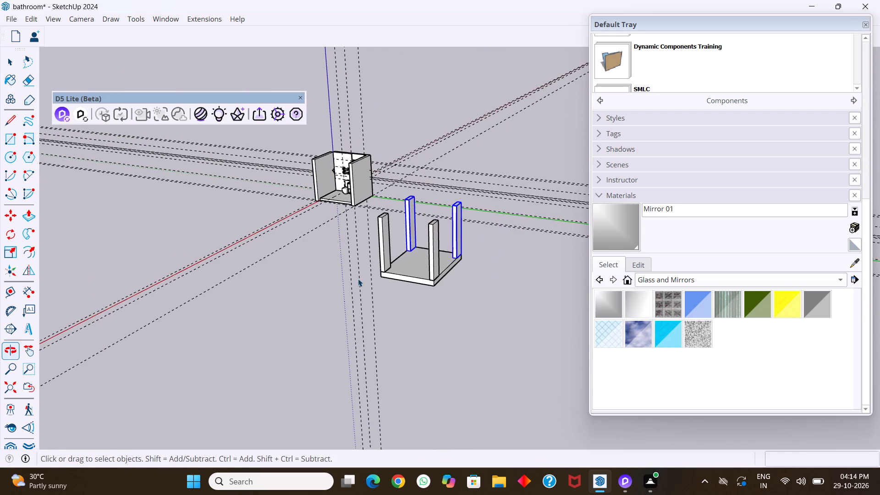
middle_drag(388, 307, 471, 301)
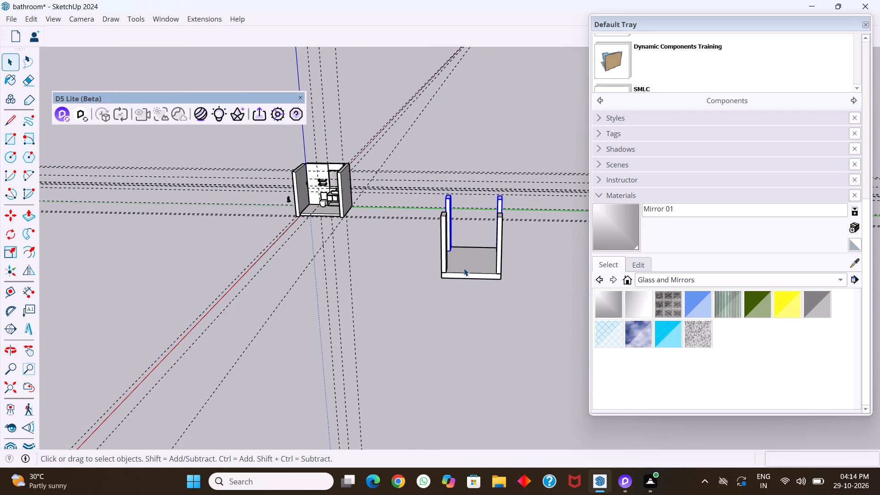
click(460, 333)
middle_drag(462, 265, 493, 259)
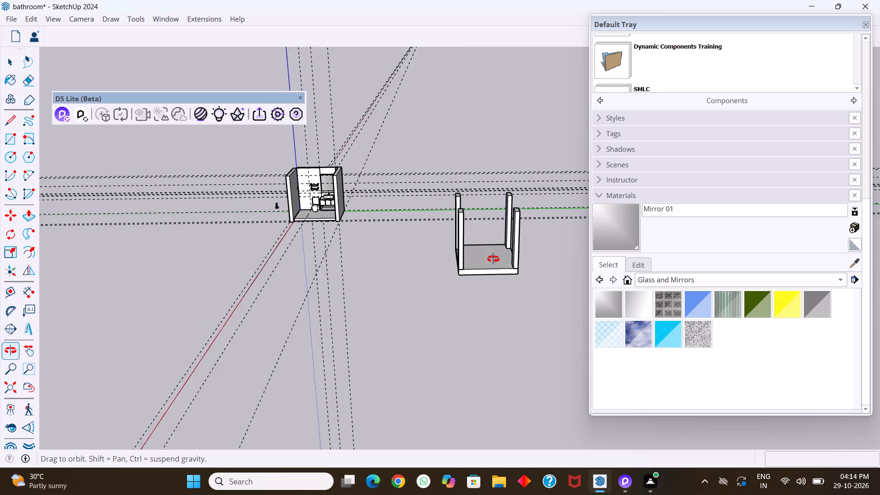
middle_drag(493, 259, 498, 258)
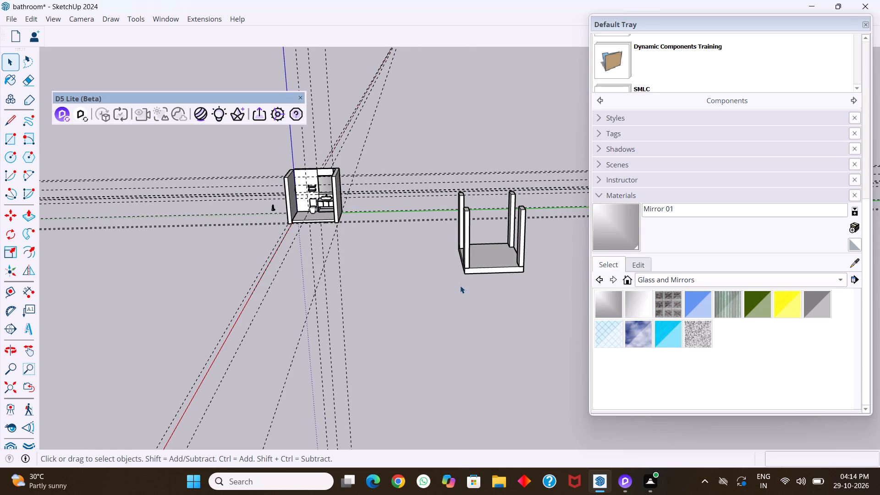
scroll(458, 287, down, 3)
drag(443, 176, 528, 304)
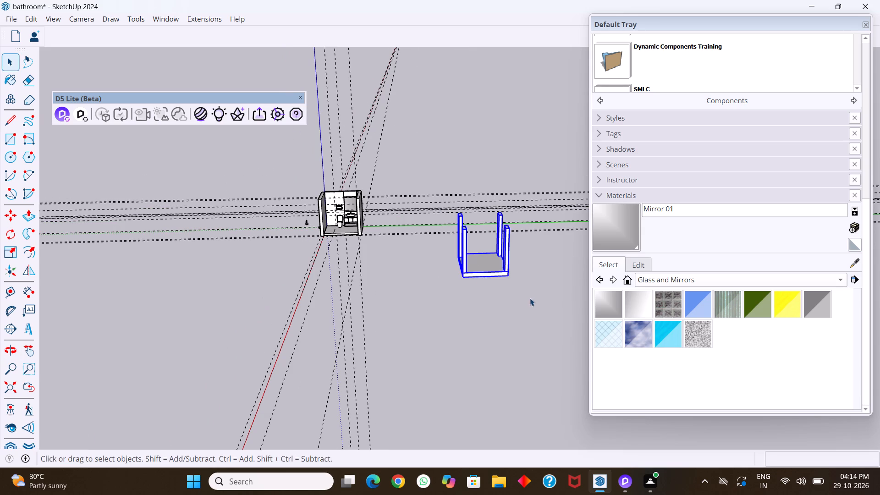
right_click(478, 264)
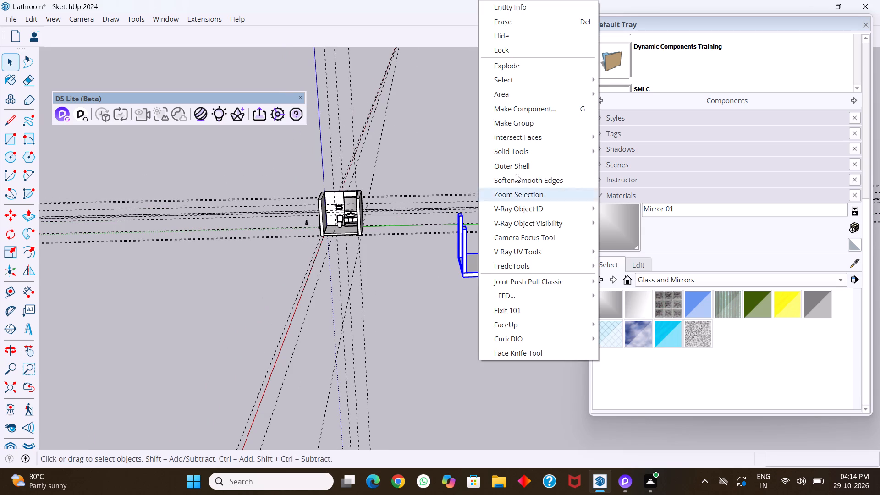
click(532, 124)
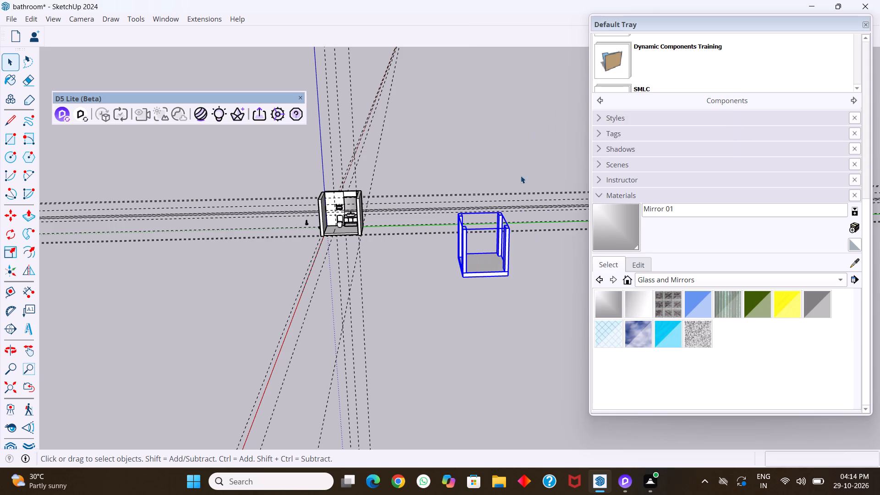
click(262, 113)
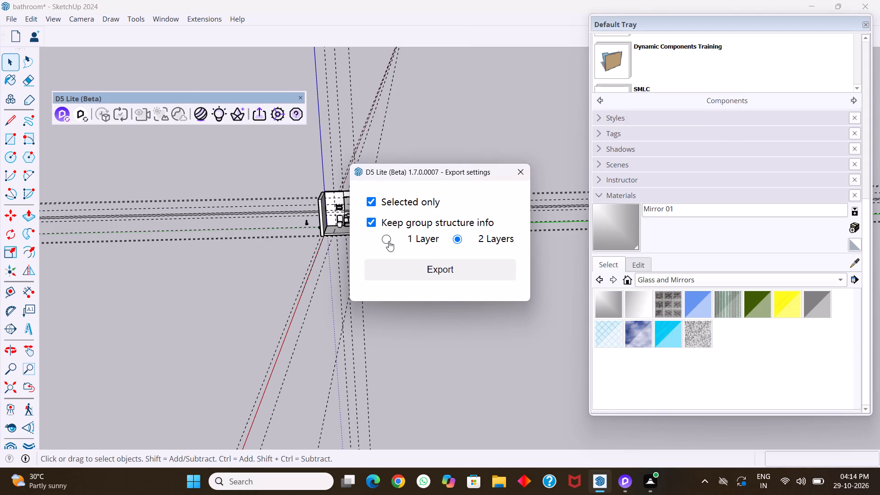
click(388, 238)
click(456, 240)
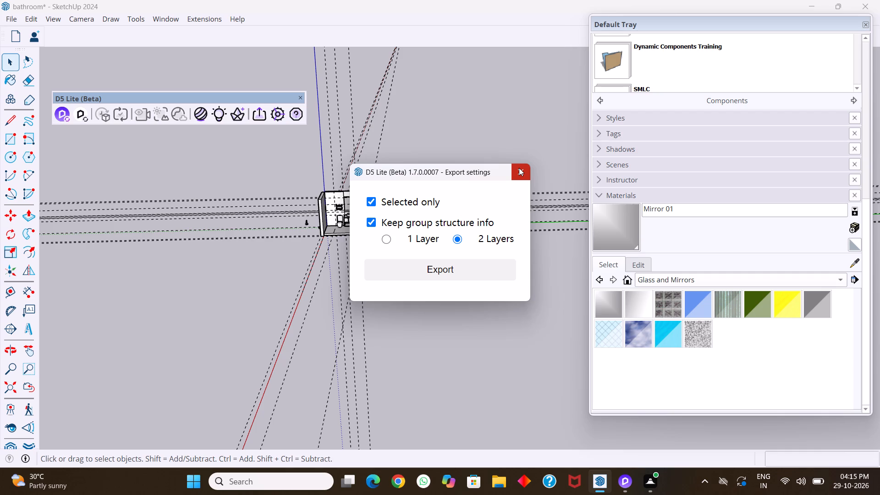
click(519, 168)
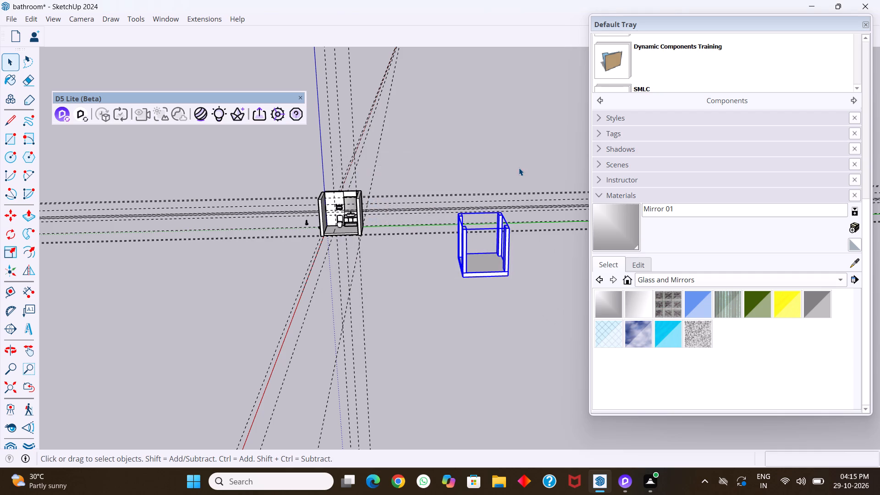
Deselect the grouped structure and open the bathroom's back wall for editing at the corner with the two arcs.
click(495, 363)
scroll(340, 222, up, 9)
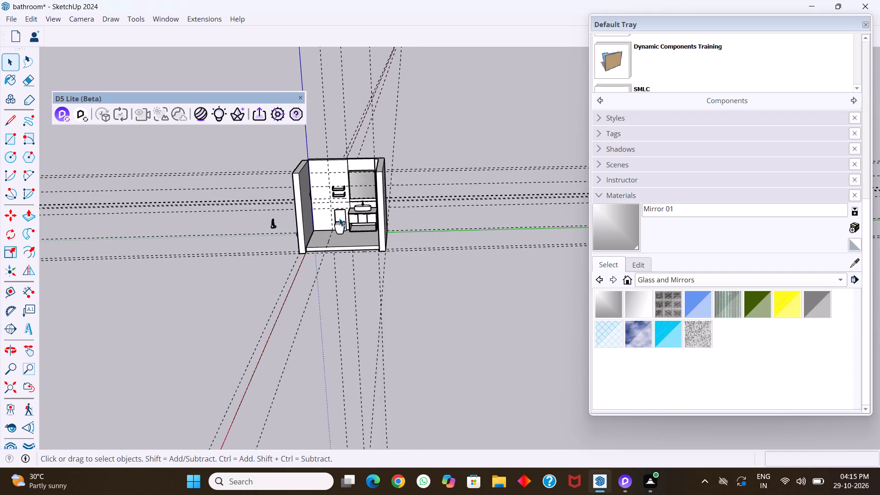
scroll(339, 218, up, 4)
middle_drag(343, 227, 357, 196)
middle_drag(309, 180, 256, 188)
scroll(256, 188, up, 1)
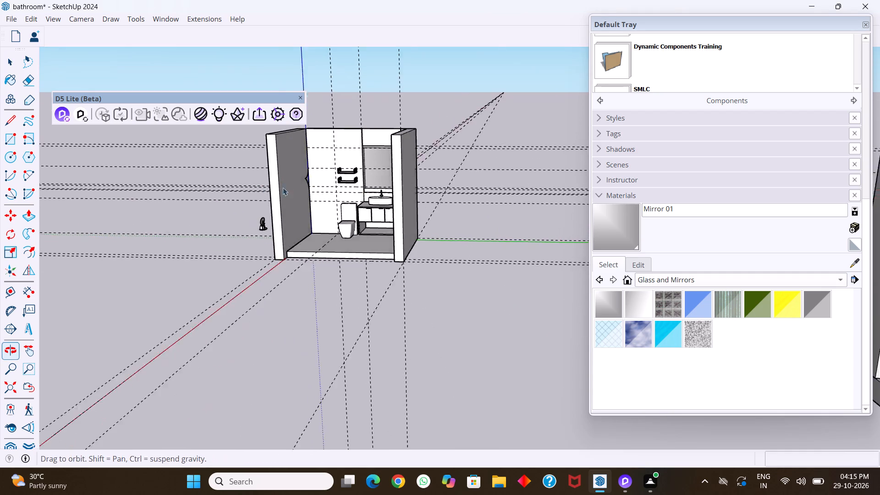
scroll(294, 185, up, 15)
middle_drag(312, 174, 277, 169)
middle_drag(320, 161, 291, 150)
middle_drag(361, 165, 341, 138)
scroll(357, 159, up, 4)
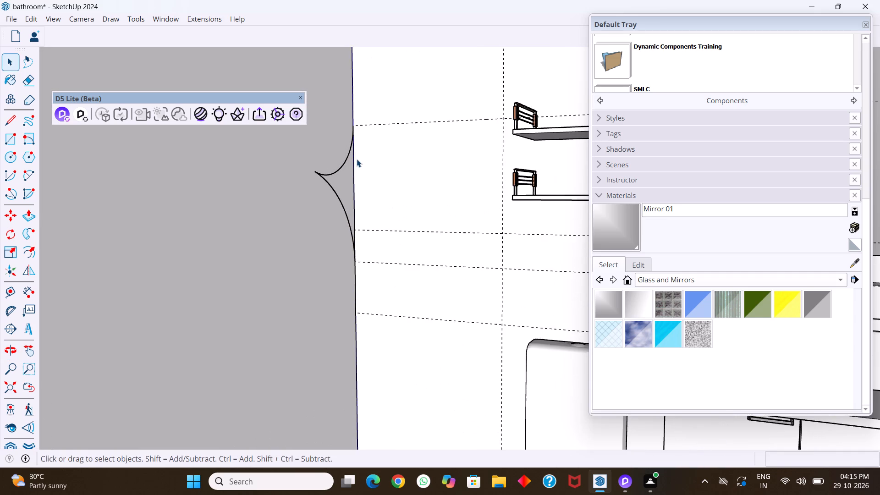
click(370, 170)
click(370, 170)
click(370, 170)
click(370, 170)
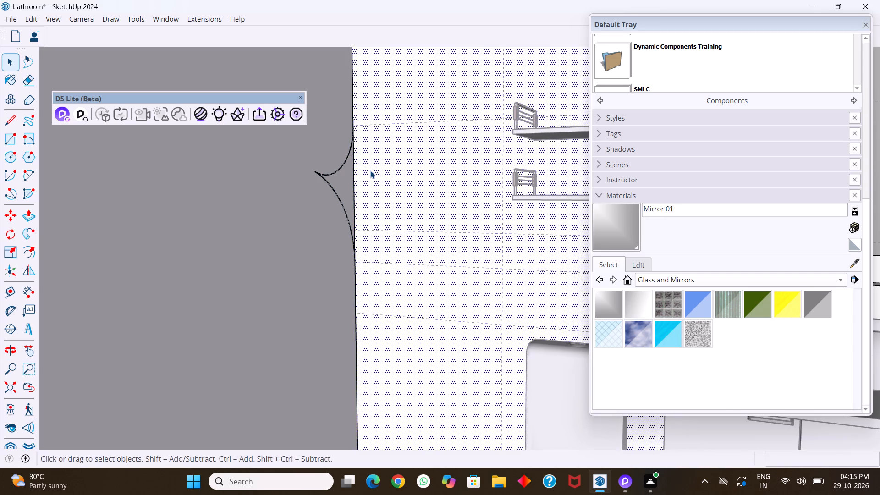
click(370, 170)
Select both corner arcs together with the back wall face and rotate a copy 90° horizontally about the lower arc's bottom endpoint.
click(341, 168)
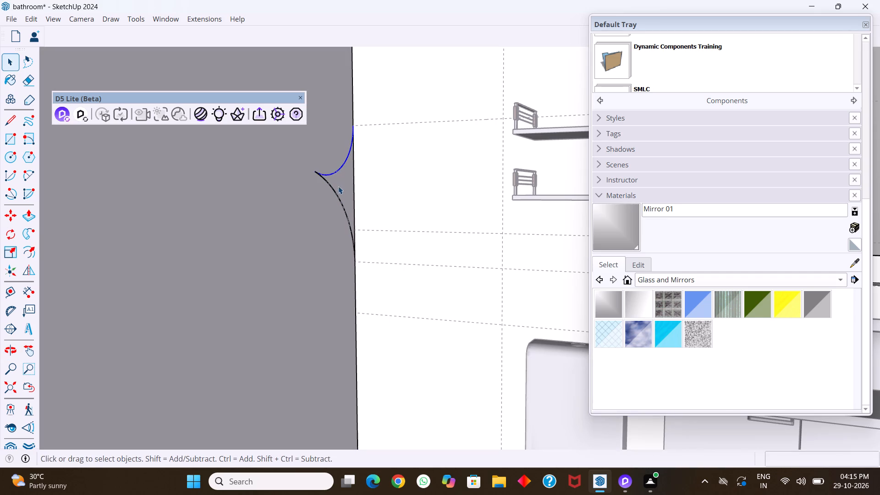
click(335, 192)
double_click(367, 185)
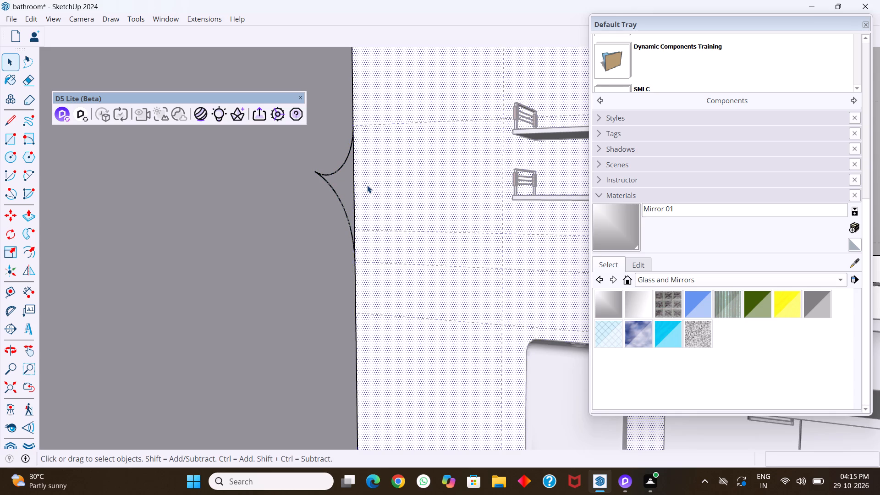
shift+click(339, 170)
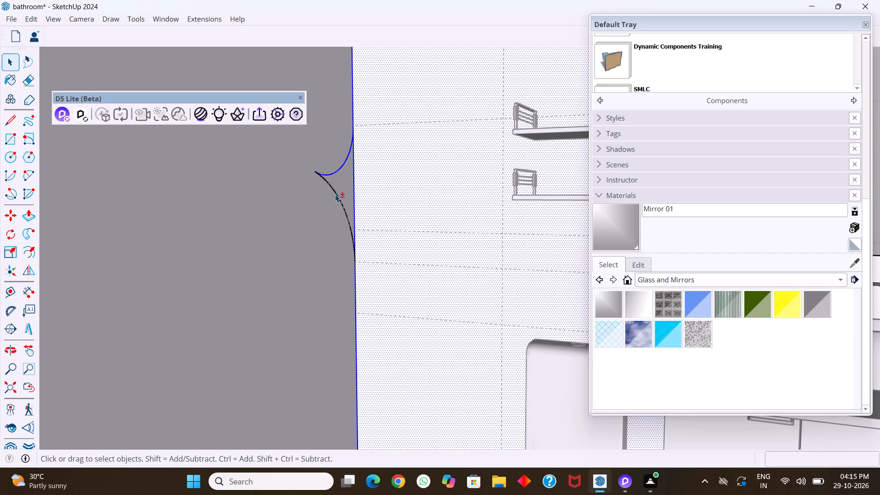
shift+click(336, 192)
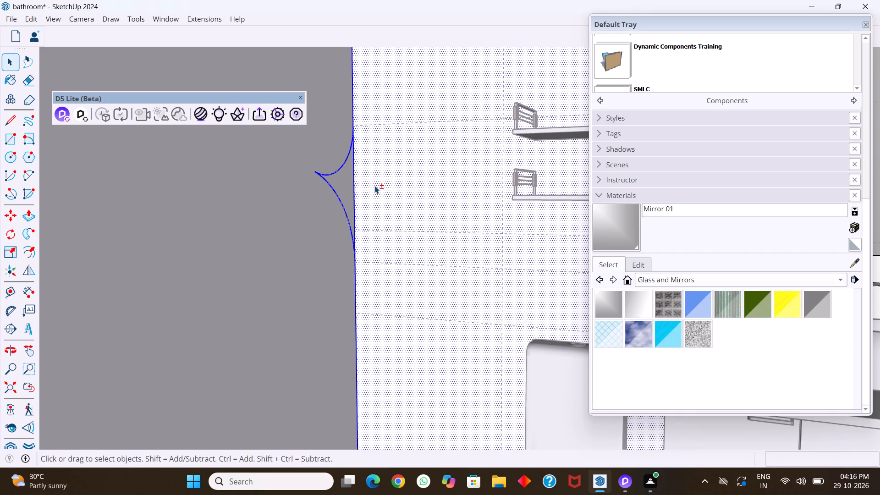
shift+click(374, 186)
shift+click(353, 185)
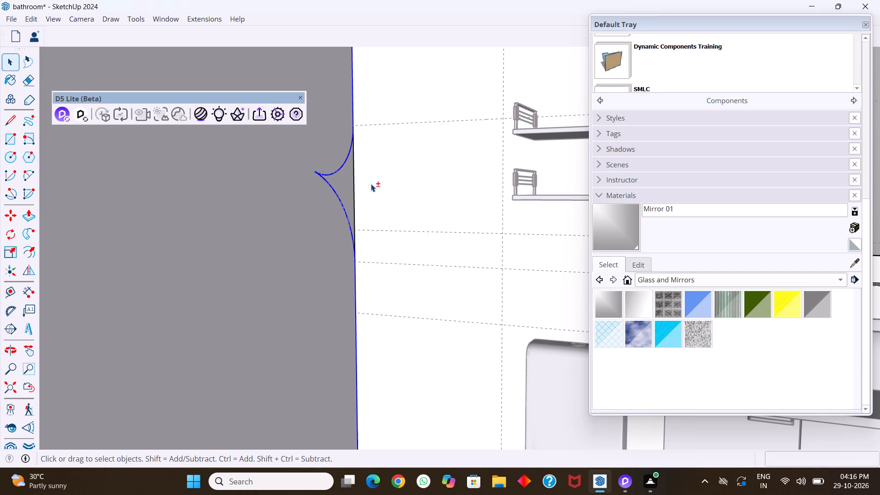
shift+double_click(409, 175)
scroll(402, 194, down, 12)
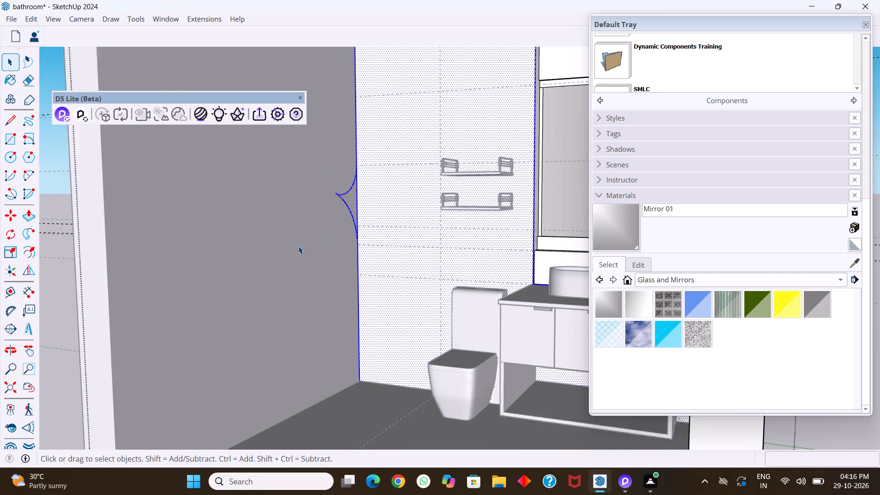
scroll(298, 246, down, 9)
middle_drag(376, 224, 439, 237)
scroll(321, 189, up, 4)
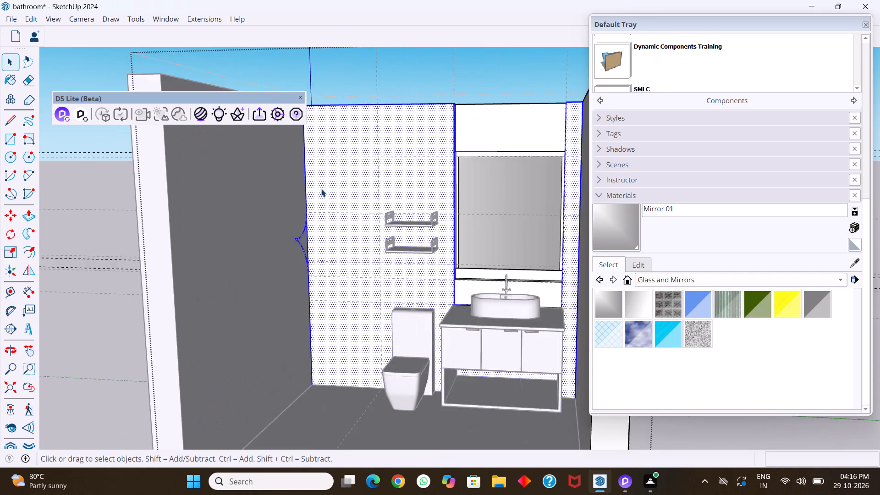
scroll(321, 189, up, 3)
shift+double_click(348, 208)
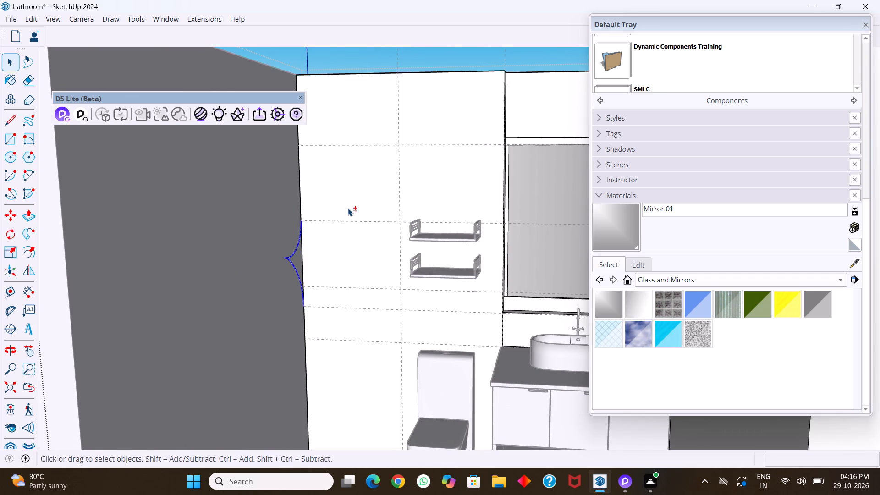
shift+click(348, 208)
middle_drag(307, 249, 283, 251)
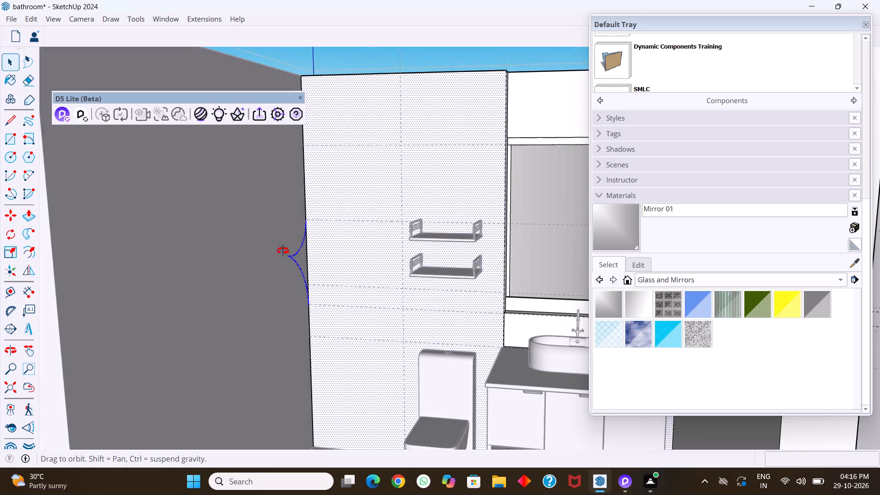
middle_drag(283, 251, 241, 251)
scroll(351, 255, up, 6)
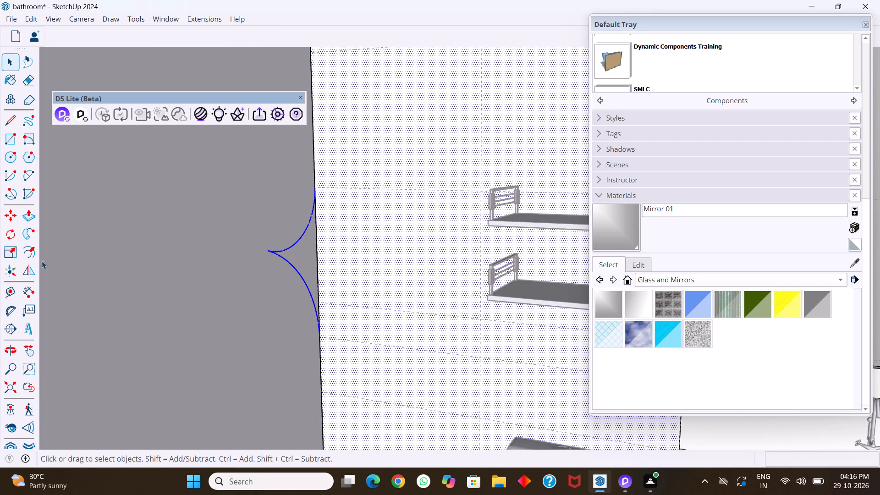
click(11, 233)
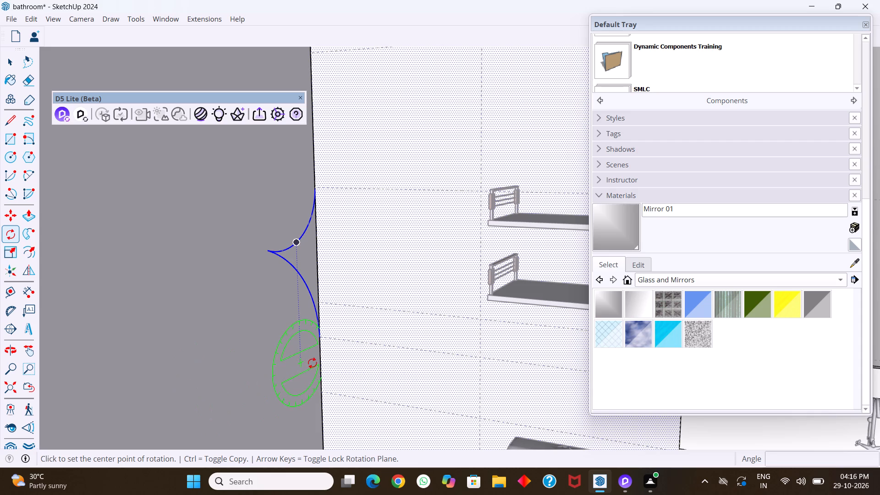
key(Up)
scroll(323, 349, up, 5)
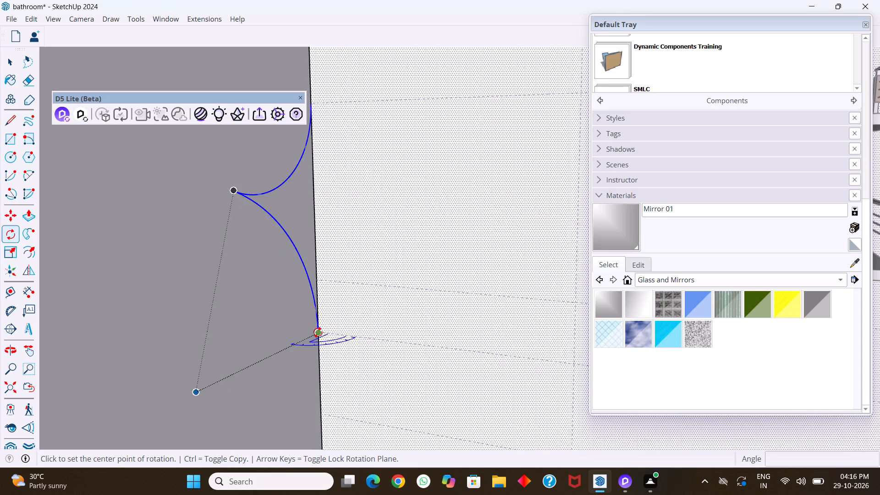
click(318, 331)
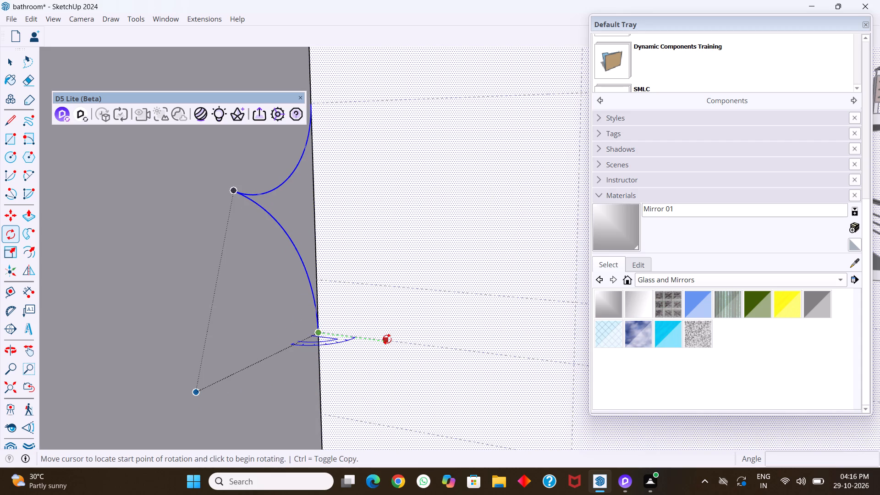
click(388, 339)
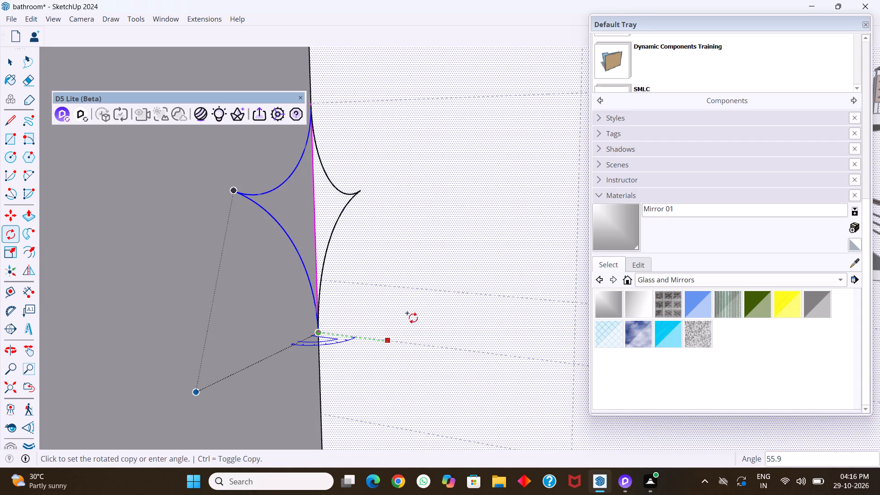
text(90)
key(Return)
Close the wall group and explode it into loose geometry.
scroll(344, 279, down, 10)
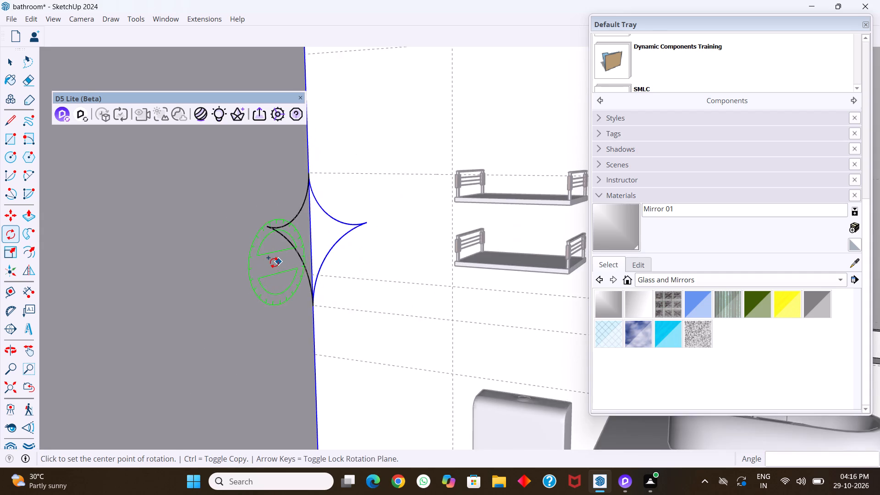
scroll(274, 263, down, 15)
middle_drag(274, 263, 302, 300)
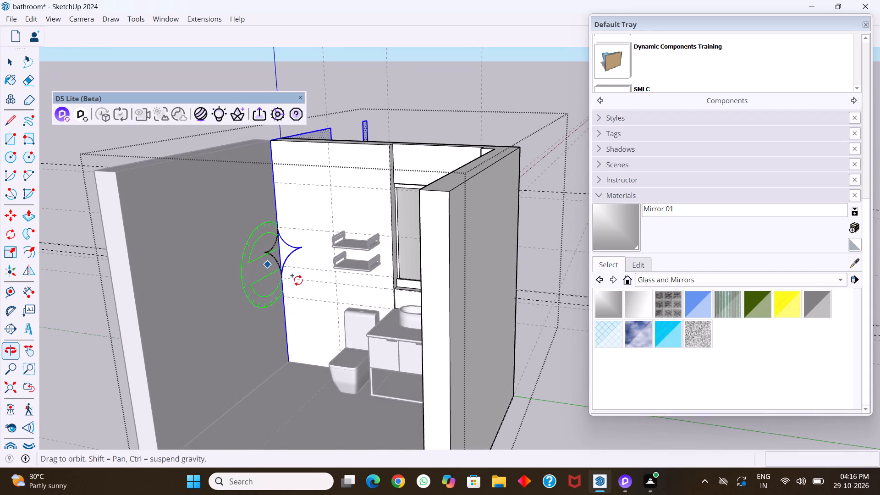
scroll(289, 264, up, 1)
middle_drag(323, 235, 293, 343)
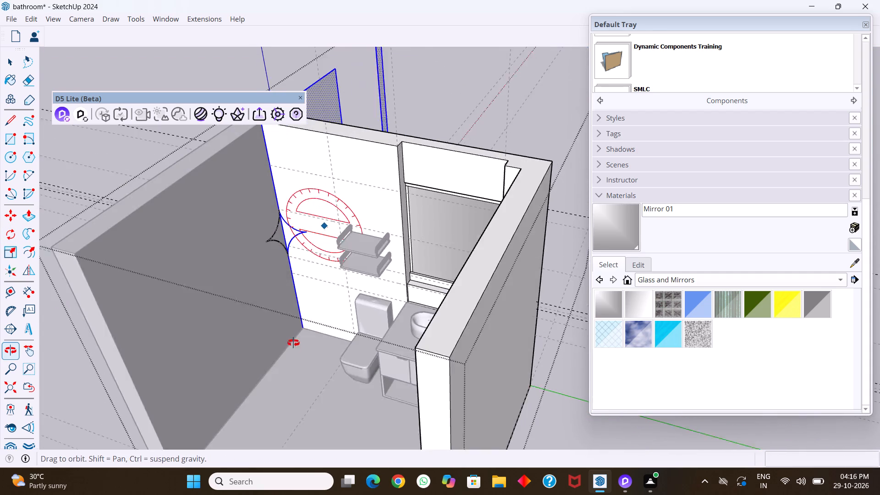
middle_drag(293, 343, 291, 347)
middle_drag(319, 244, 198, 241)
middle_drag(313, 203, 276, 209)
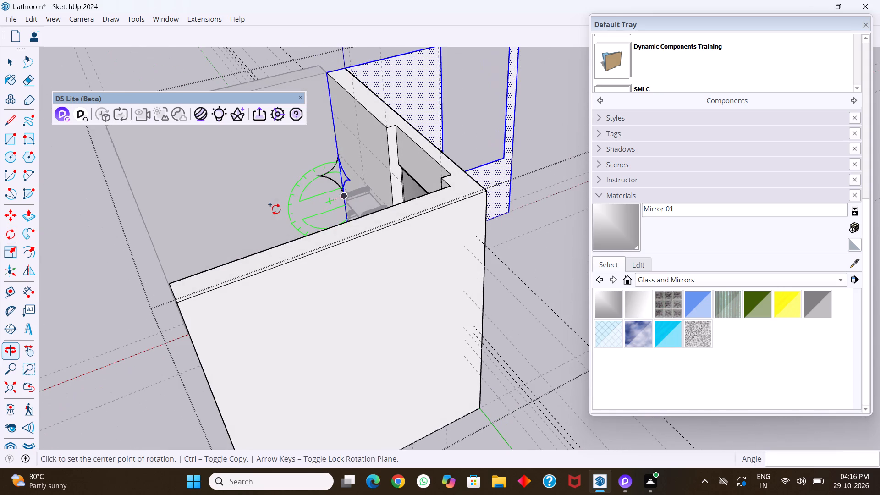
key(space)
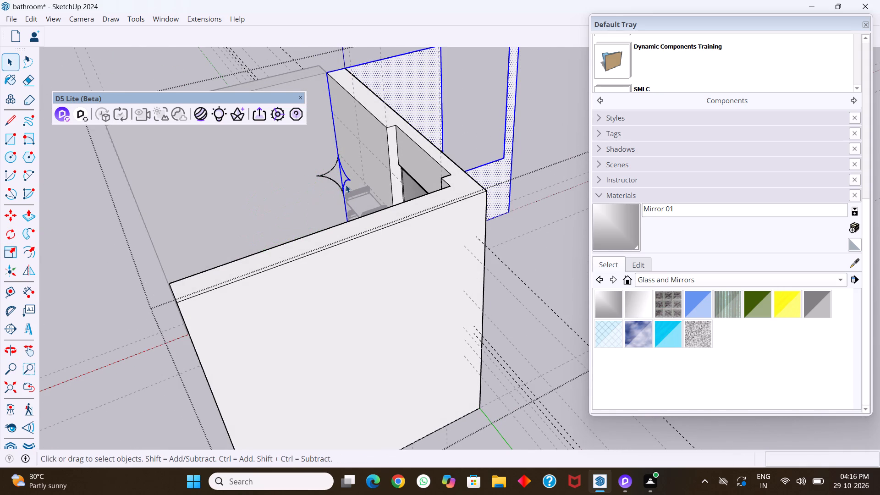
scroll(329, 204, down, 4)
click(498, 259)
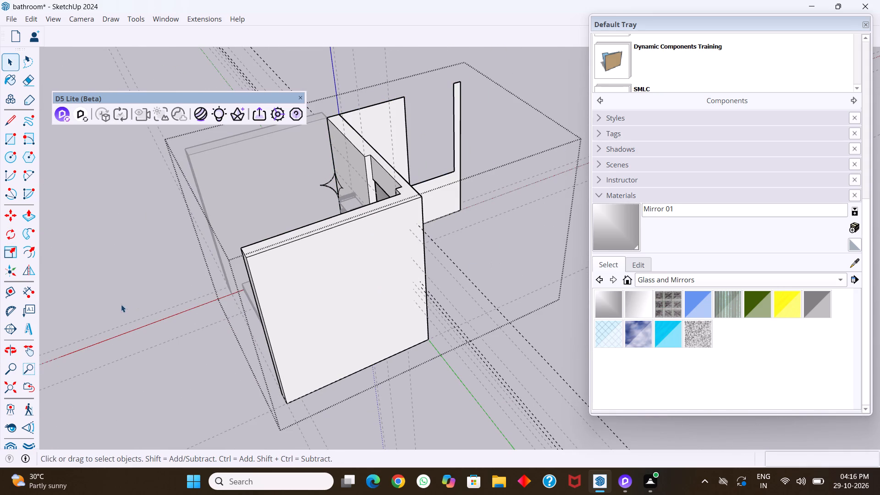
click(122, 303)
middle_drag(368, 248, 350, 339)
middle_drag(445, 171, 324, 133)
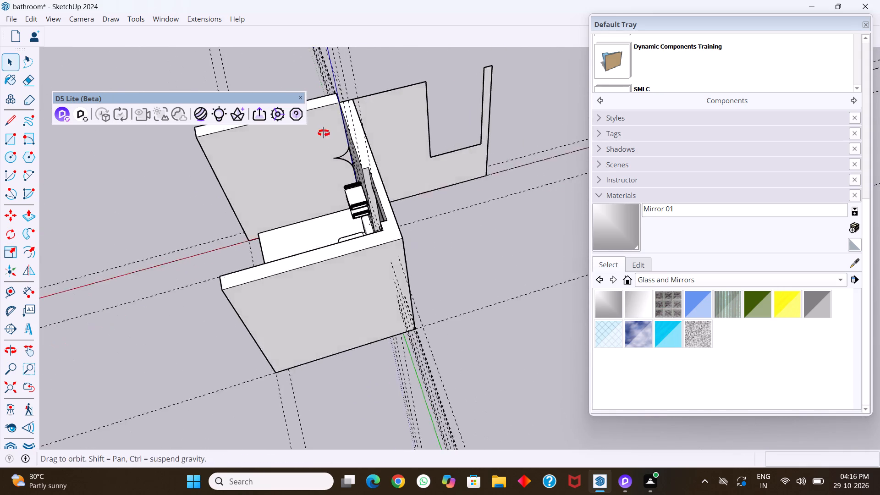
middle_drag(324, 133, 324, 134)
scroll(424, 140, up, 3)
click(424, 140)
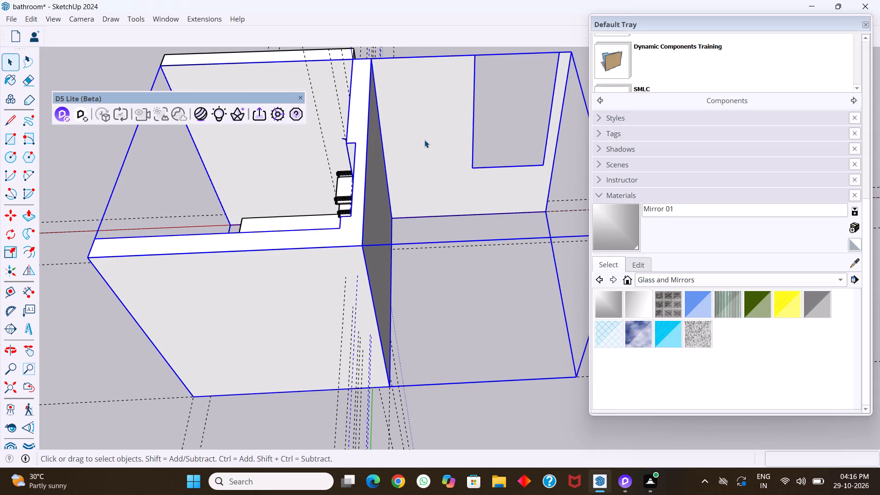
right_click(424, 140)
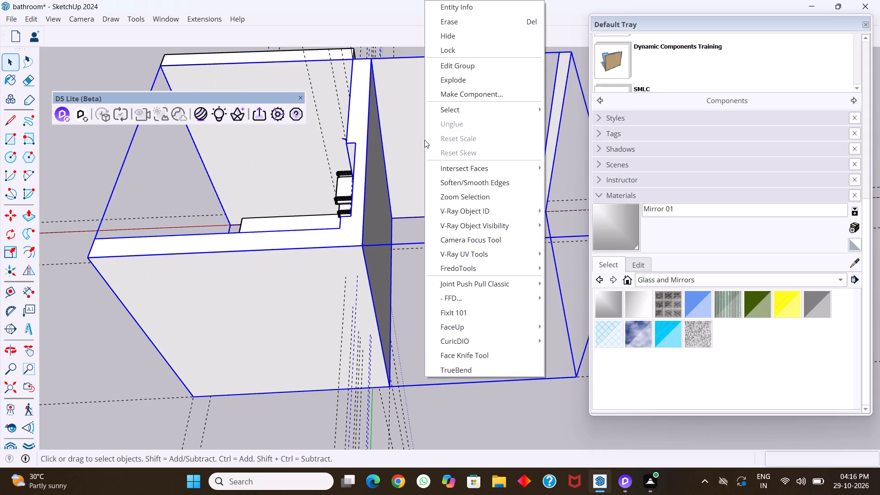
click(453, 84)
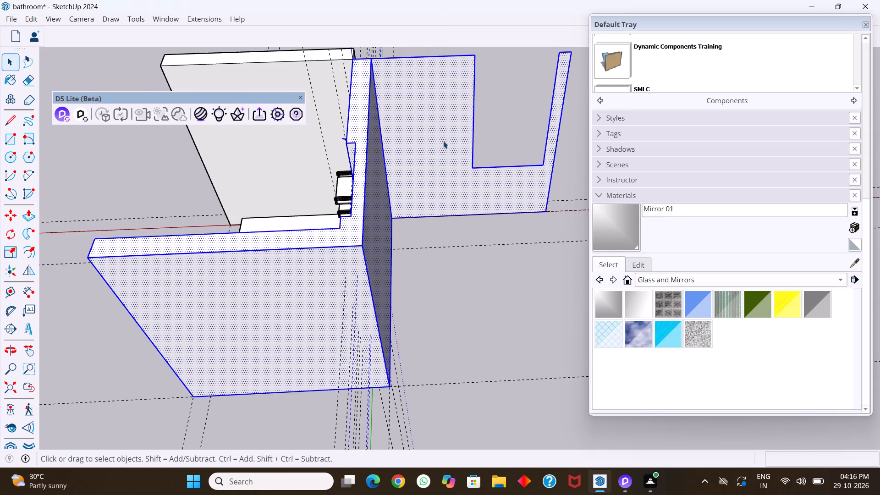
Delete the stray rotated wall face with the cutout outside the bathroom, along with all its leftover edges.
click(438, 289)
click(439, 151)
scroll(439, 151, down, 1)
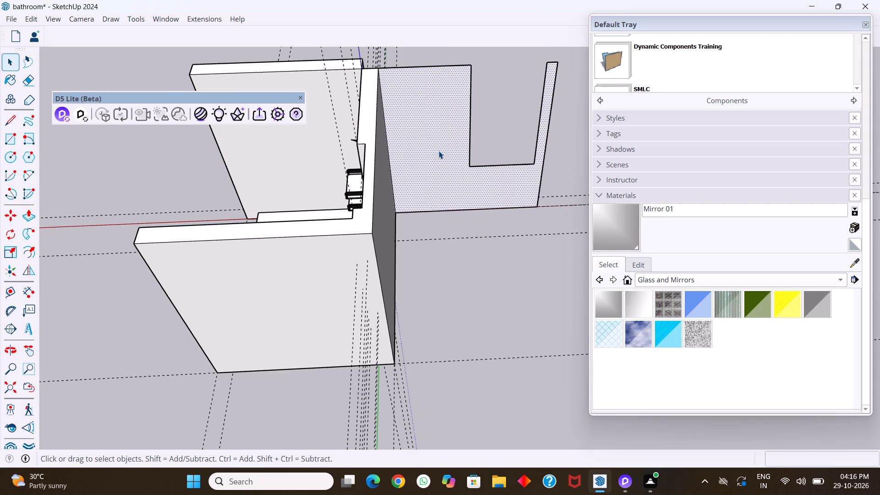
key(Delete)
drag(480, 54, 456, 82)
key(Delete)
drag(567, 80, 504, 197)
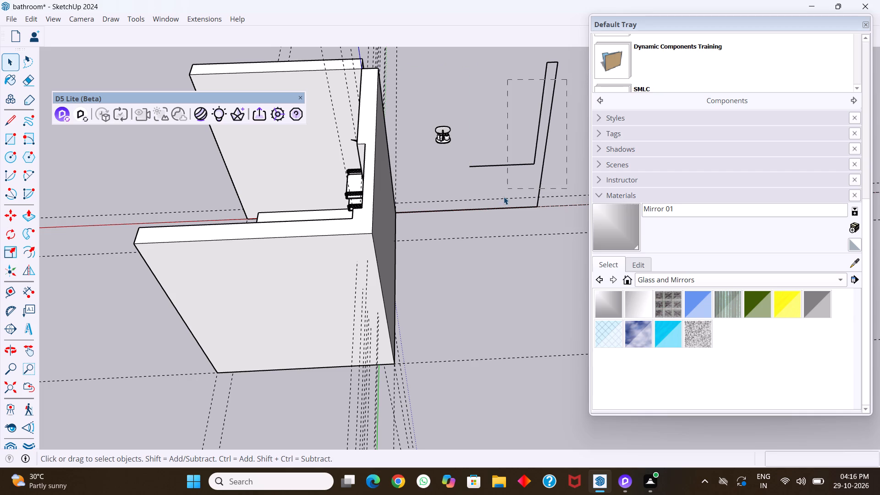
drag(504, 197, 495, 214)
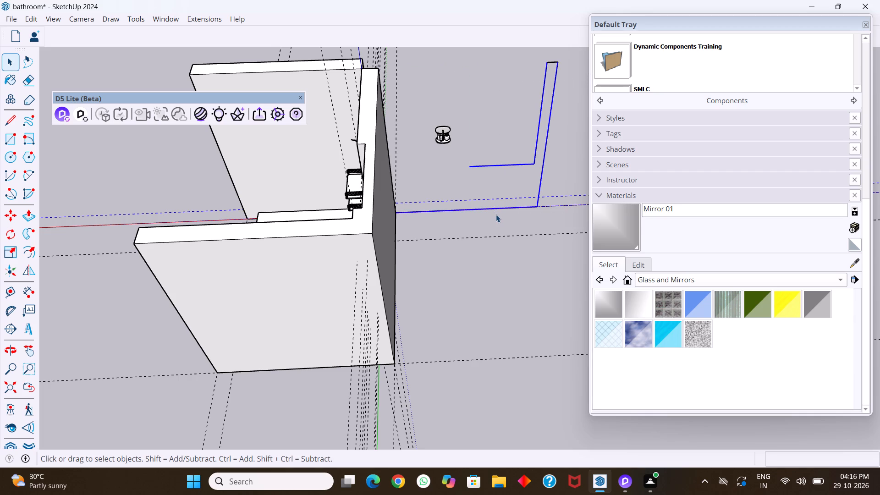
key(Delete)
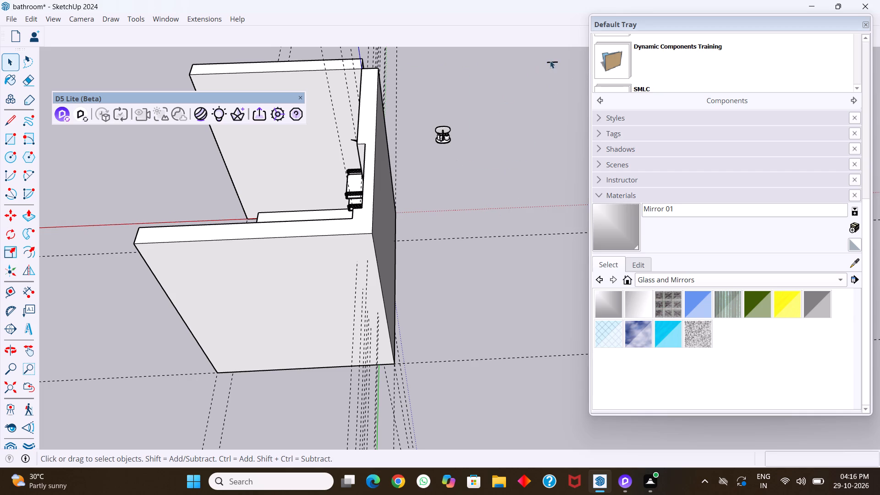
drag(559, 55, 545, 71)
key(Delete)
Push/Pull the narrow vertical end face of the exploded wall 9" outward, flush with the adjoining wall's outer face.
middle_drag(427, 193, 338, 167)
middle_drag(441, 134, 318, 132)
scroll(325, 133, up, 1)
middle_drag(430, 118, 297, 115)
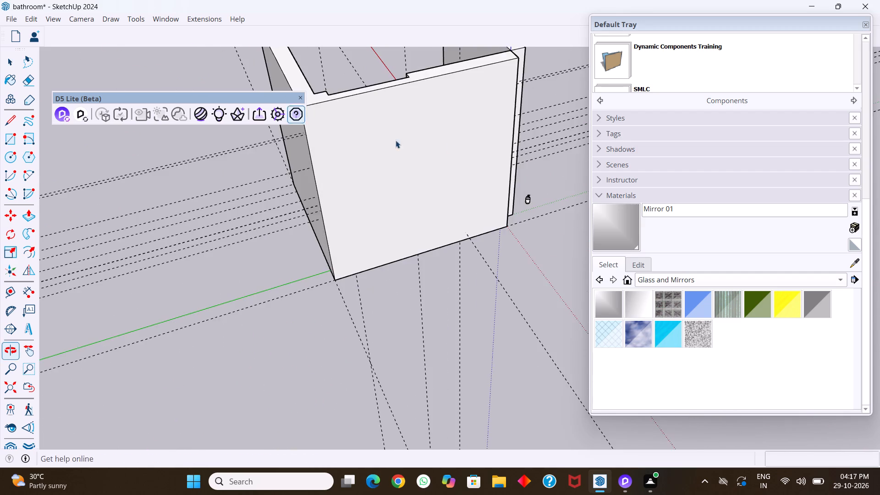
middle_drag(449, 142, 281, 125)
scroll(175, 193, down, 7)
middle_drag(361, 230, 270, 235)
scroll(377, 190, up, 1)
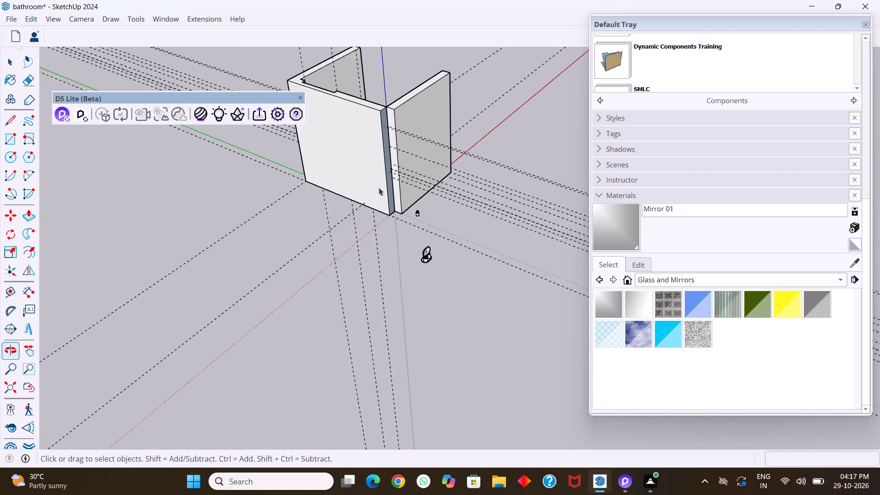
scroll(379, 187, up, 6)
middle_drag(391, 163, 319, 155)
scroll(388, 153, up, 1)
click(410, 130)
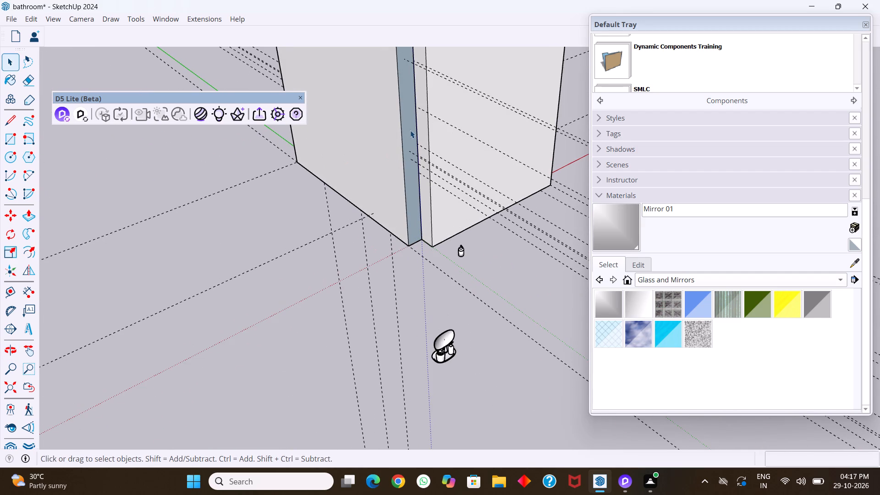
right_click(410, 130)
click(458, 253)
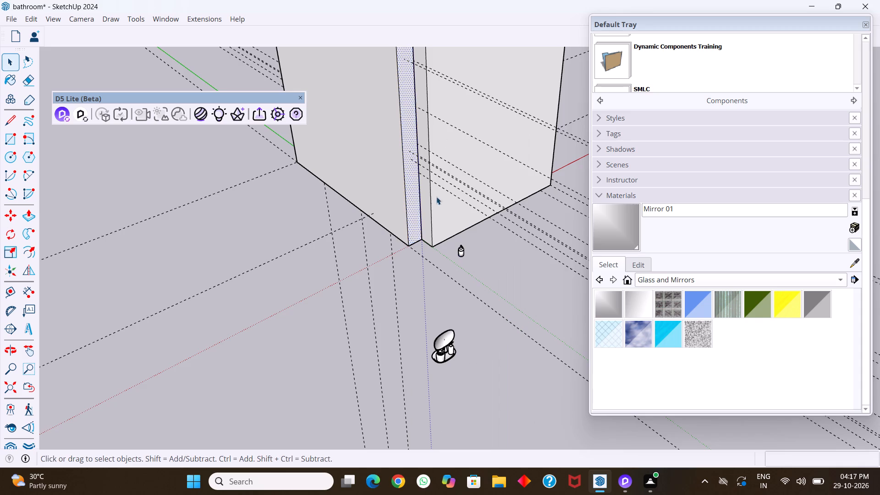
middle_drag(424, 155, 395, 148)
scroll(411, 137, up, 3)
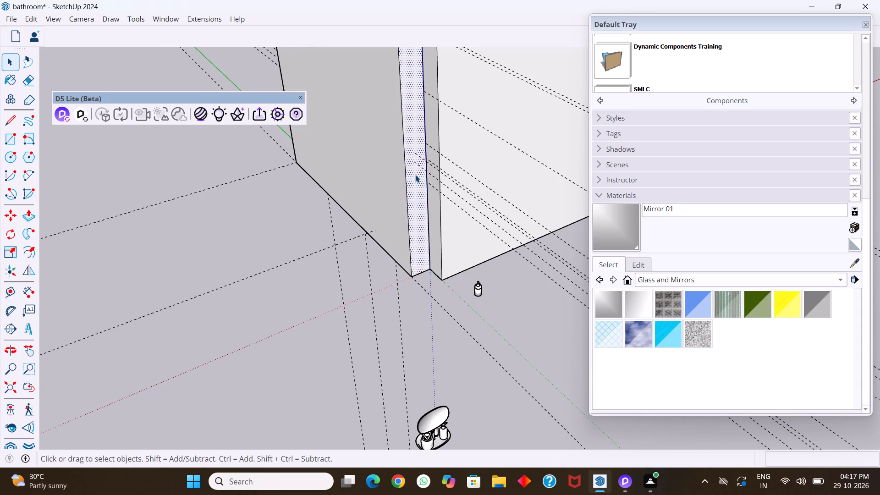
key(p)
click(415, 175)
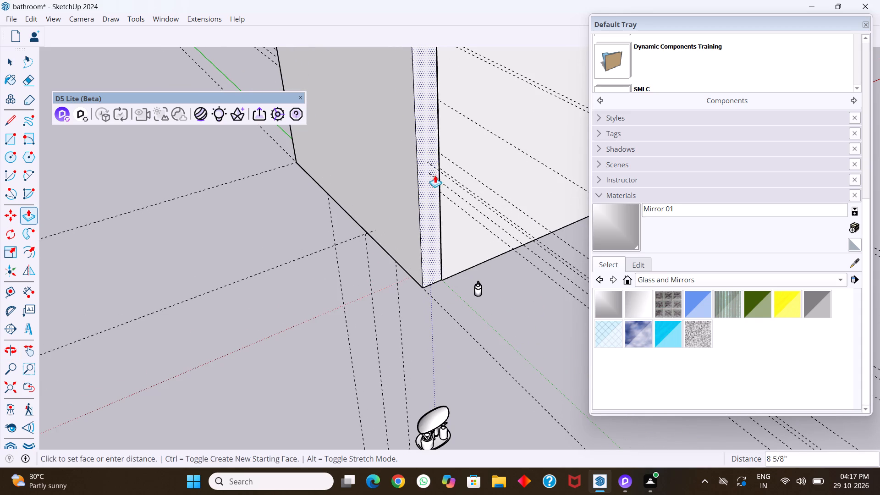
click(459, 142)
scroll(433, 185, down, 12)
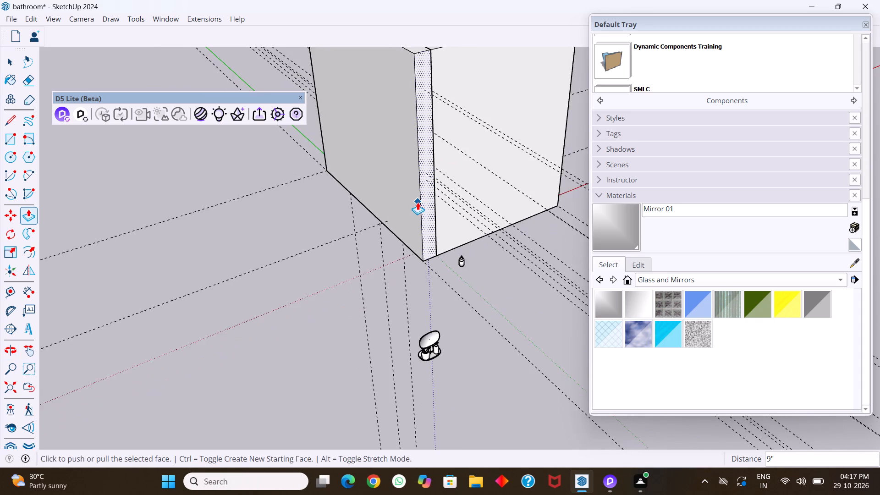
scroll(418, 202, down, 3)
middle_drag(411, 214, 412, 292)
middle_drag(396, 134, 526, 84)
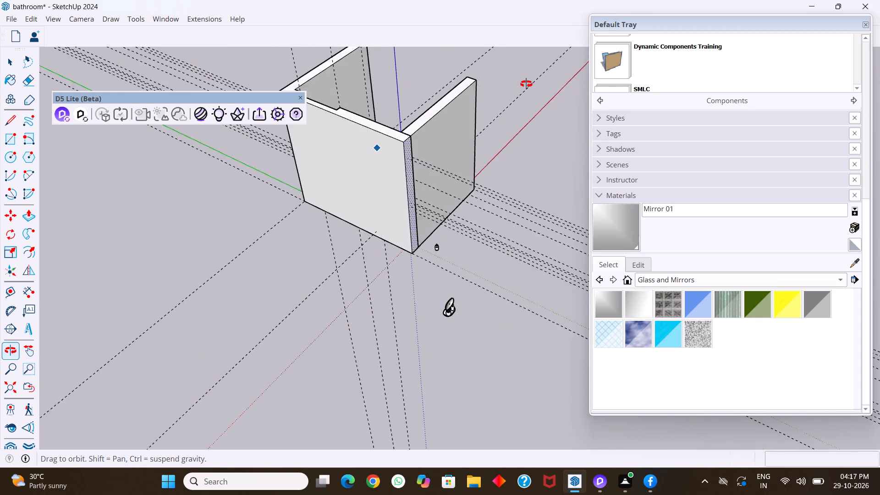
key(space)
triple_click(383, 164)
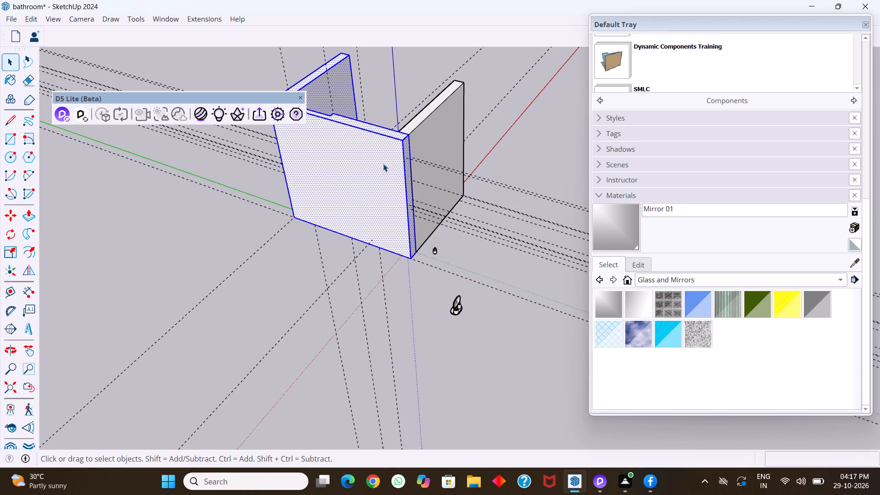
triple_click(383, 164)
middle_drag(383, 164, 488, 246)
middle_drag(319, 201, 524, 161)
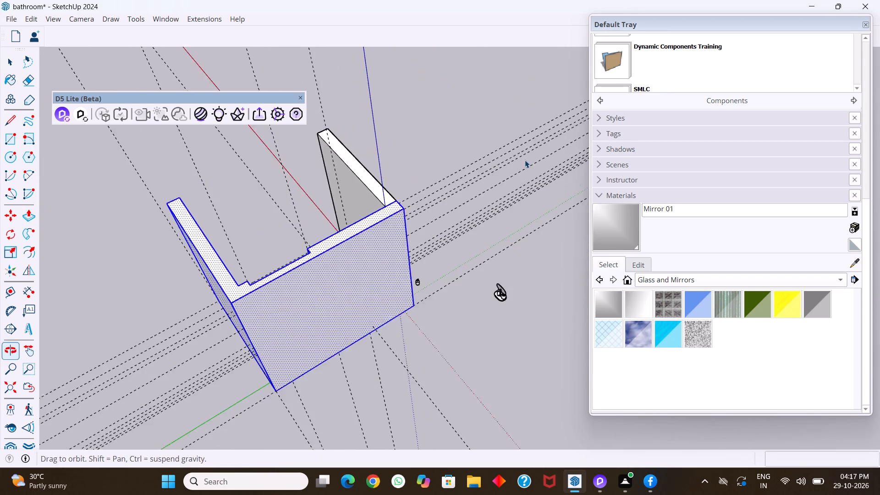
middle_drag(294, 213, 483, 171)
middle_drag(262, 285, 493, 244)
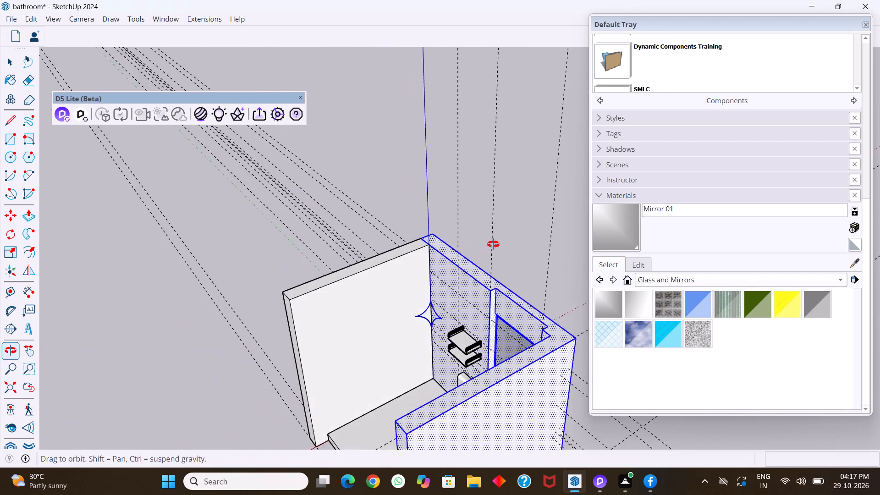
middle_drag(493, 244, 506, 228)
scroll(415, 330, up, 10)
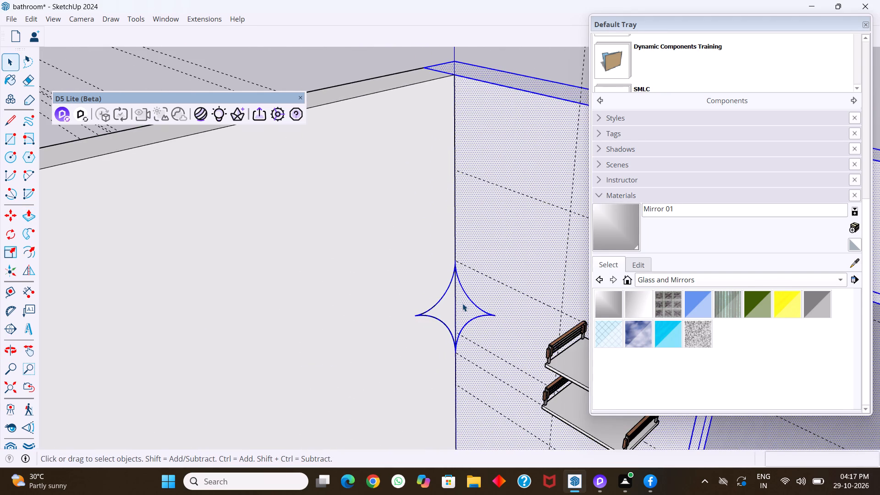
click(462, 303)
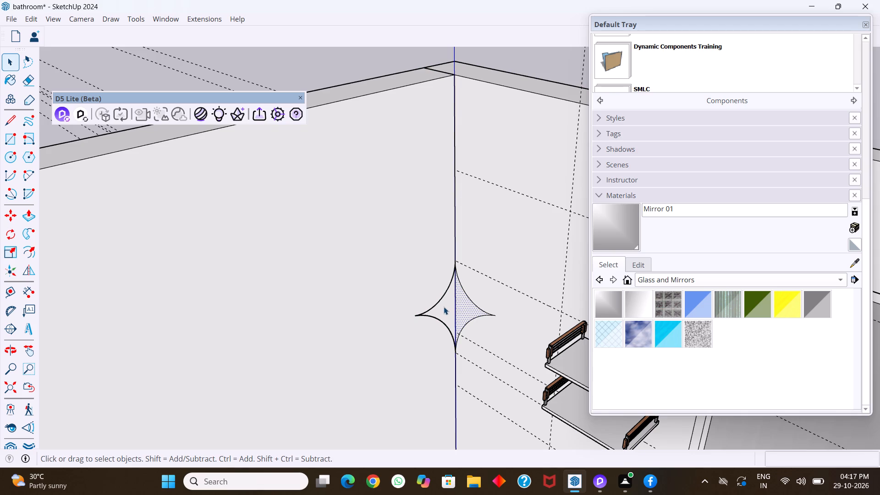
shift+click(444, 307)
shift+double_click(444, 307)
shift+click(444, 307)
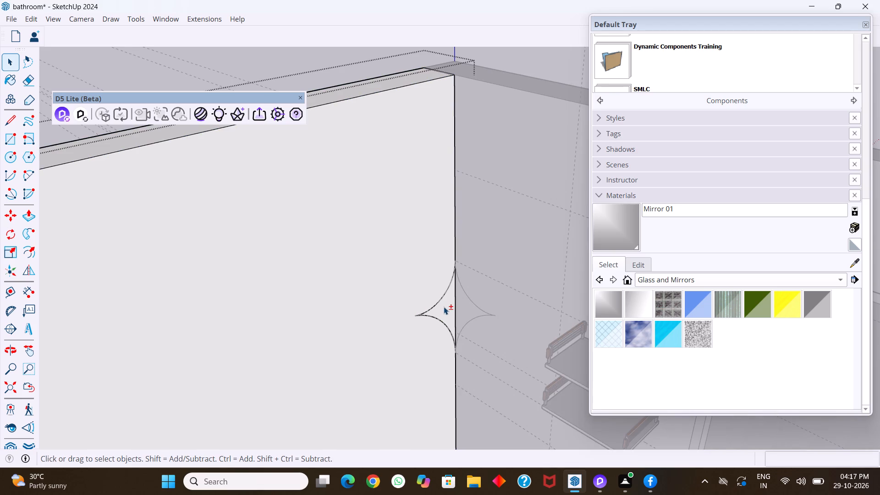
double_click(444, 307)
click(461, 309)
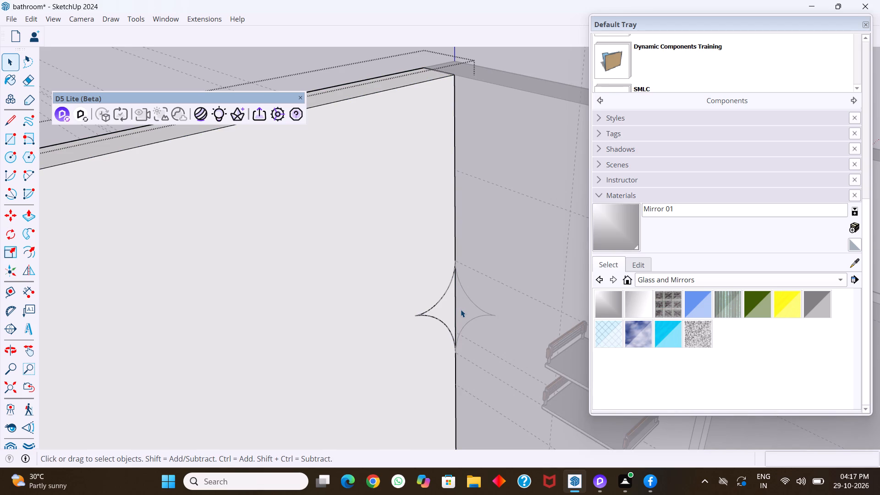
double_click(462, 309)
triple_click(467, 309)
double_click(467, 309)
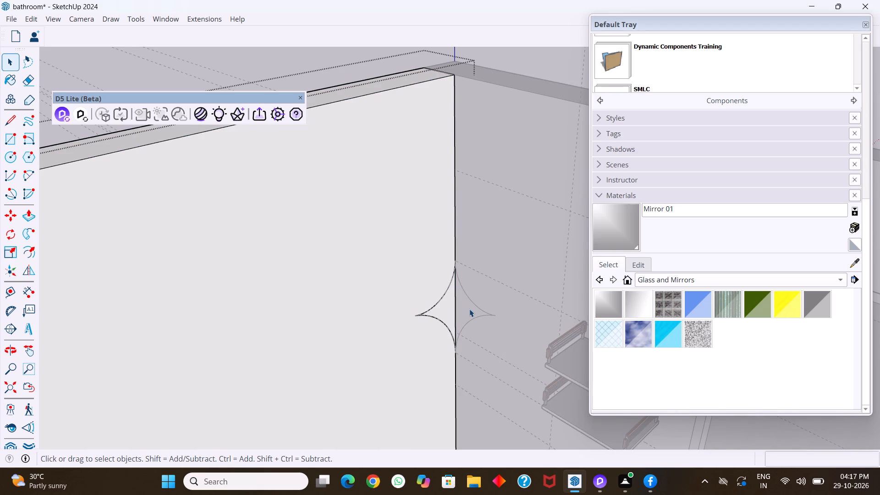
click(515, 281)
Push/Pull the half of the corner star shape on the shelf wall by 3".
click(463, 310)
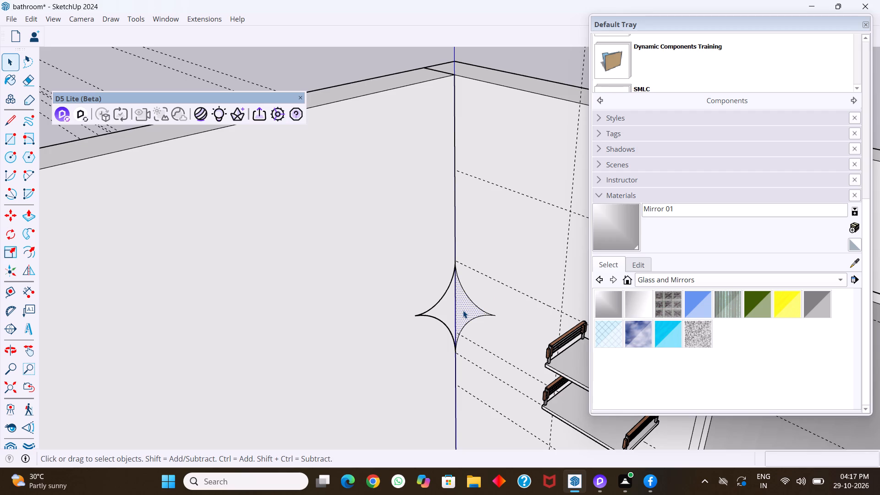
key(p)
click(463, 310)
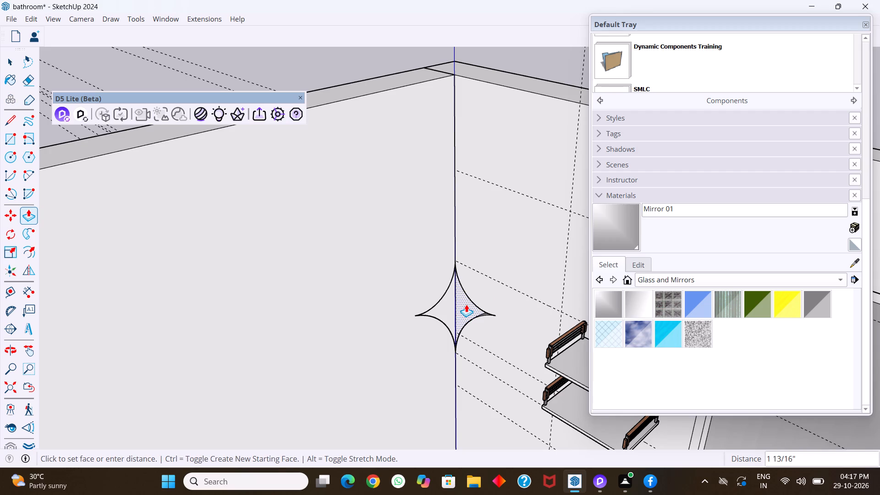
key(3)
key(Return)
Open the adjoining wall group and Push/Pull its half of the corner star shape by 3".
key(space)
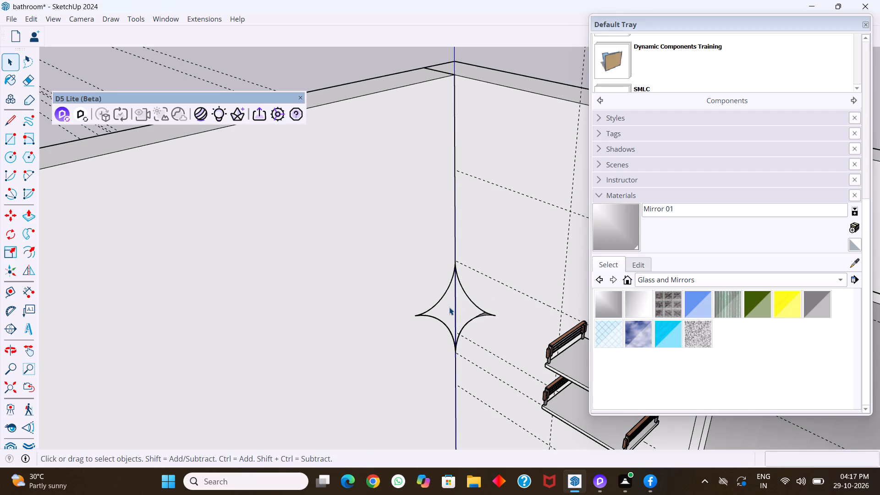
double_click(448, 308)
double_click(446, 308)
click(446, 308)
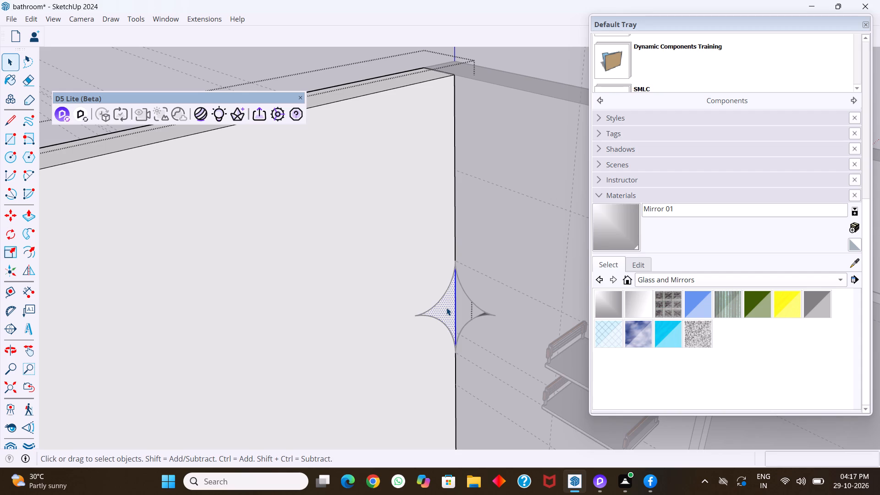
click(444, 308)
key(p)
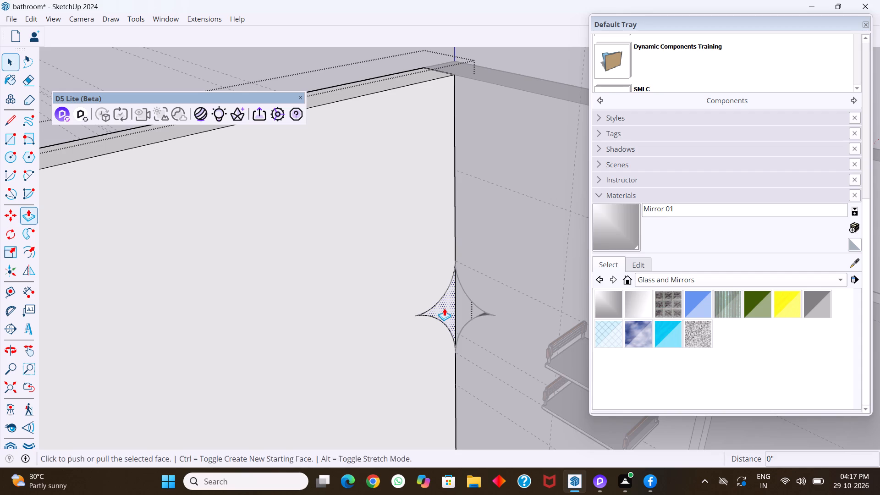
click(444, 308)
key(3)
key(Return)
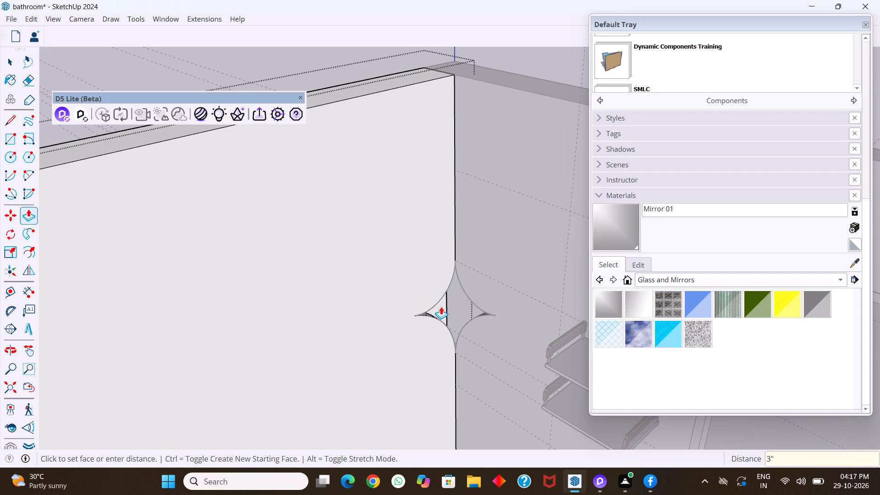
Close the wall group and examine both halves of the star shape at the inner corner from several angles.
middle_drag(441, 307, 357, 271)
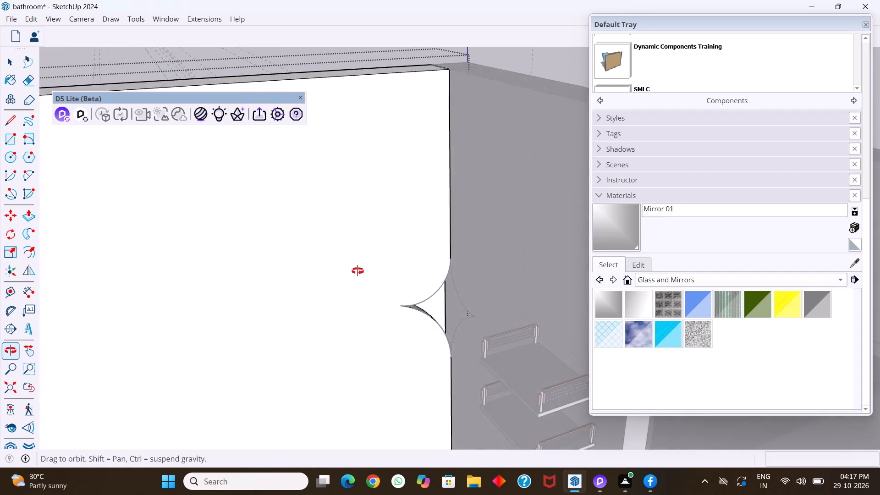
middle_drag(357, 271, 439, 295)
middle_drag(450, 330, 484, 324)
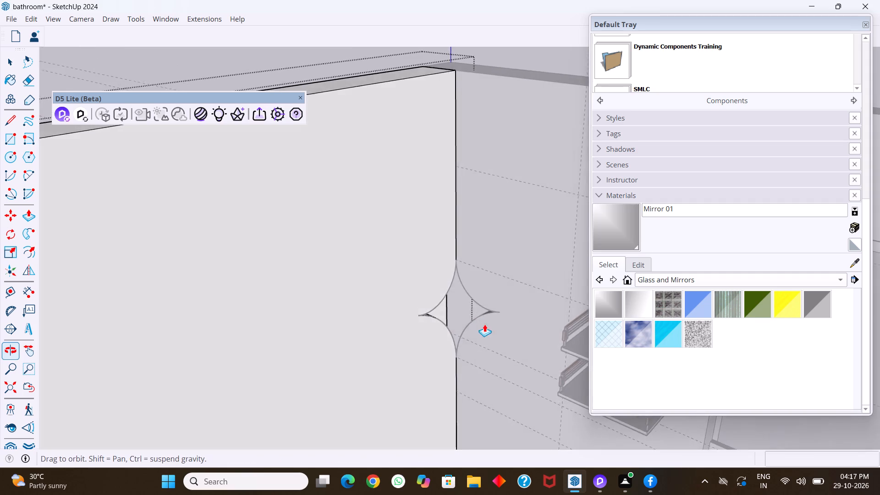
scroll(455, 319, up, 7)
middle_drag(460, 303, 450, 225)
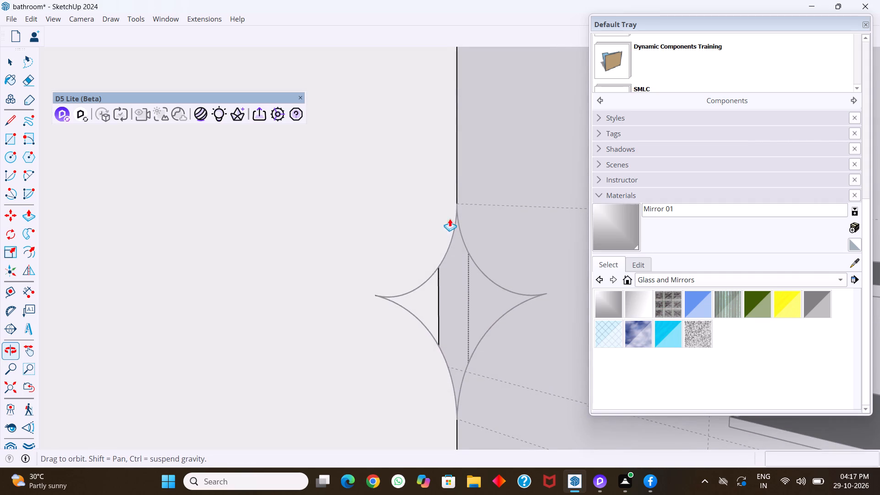
scroll(450, 311, down, 9)
key(space)
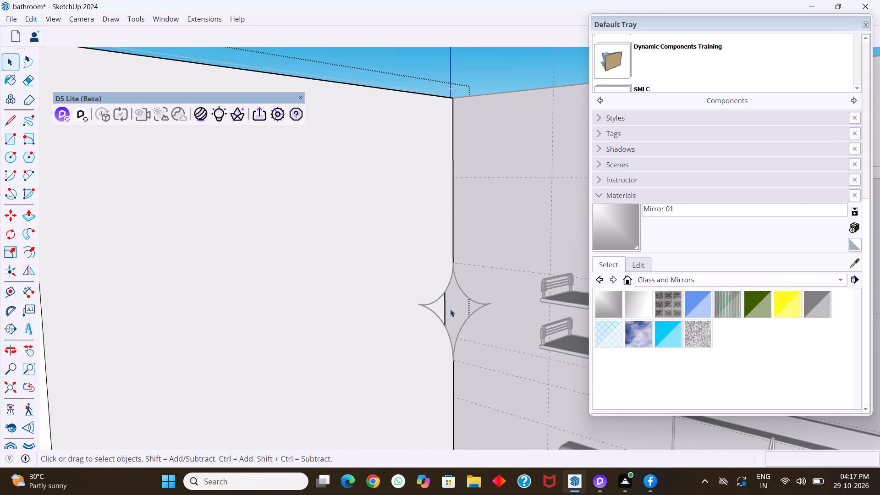
click(423, 66)
middle_drag(464, 344, 415, 335)
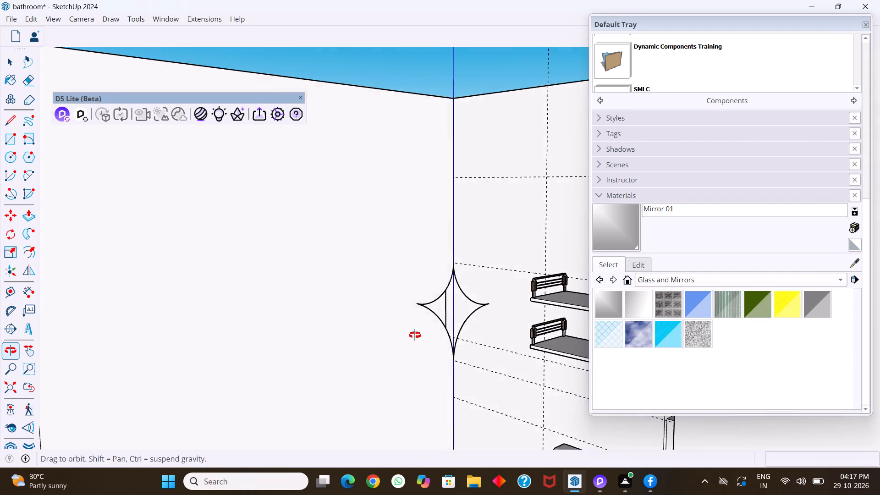
middle_drag(415, 335, 528, 315)
scroll(454, 331, down, 3)
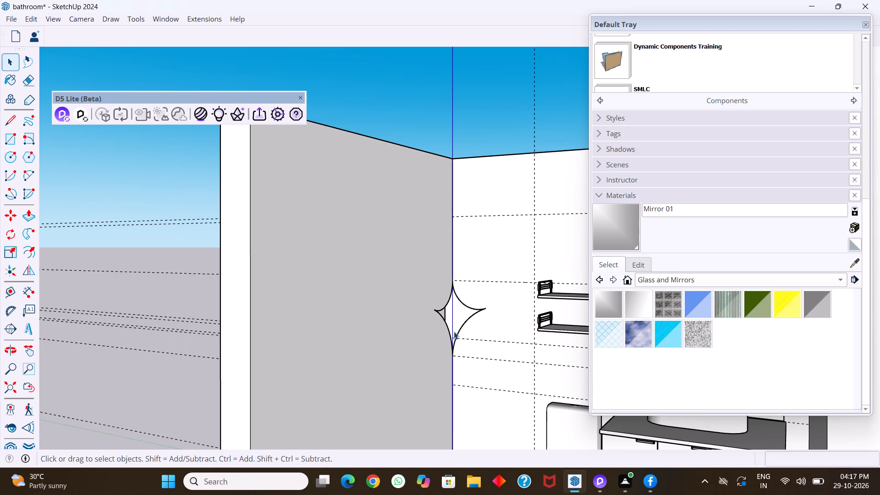
scroll(451, 324, up, 3)
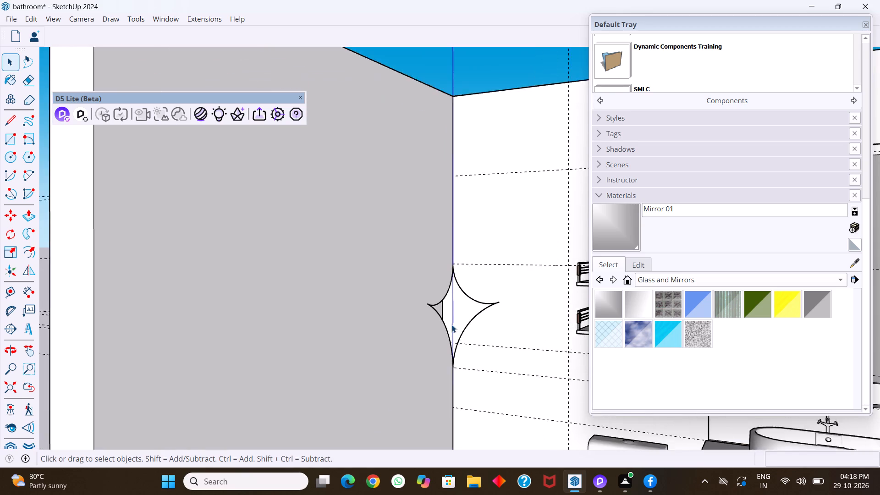
scroll(451, 324, up, 8)
middle_drag(465, 321, 434, 318)
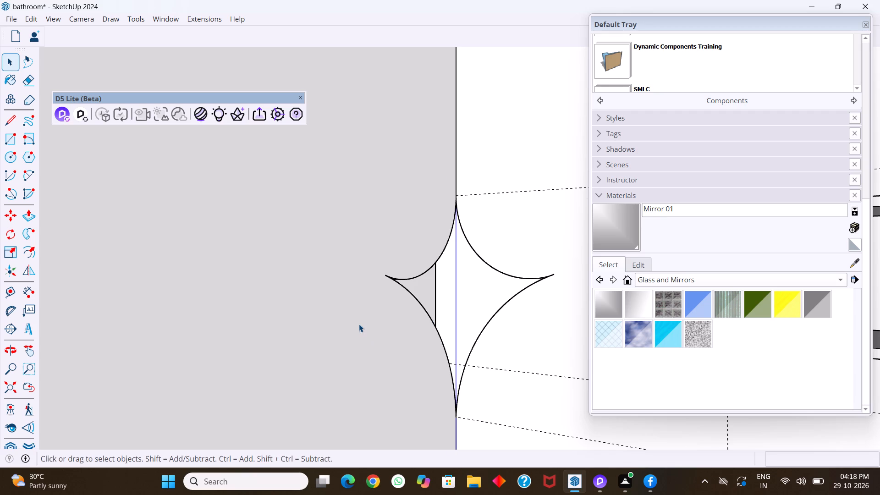
scroll(359, 324, down, 9)
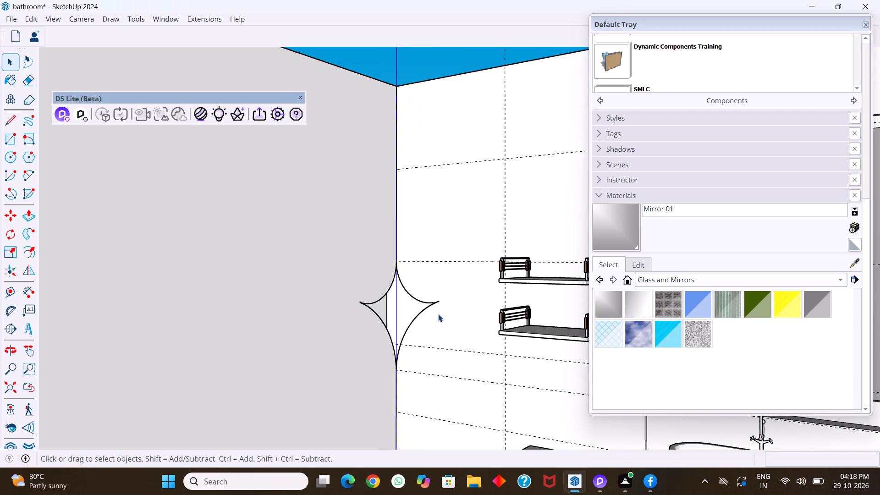
middle_drag(433, 314, 430, 324)
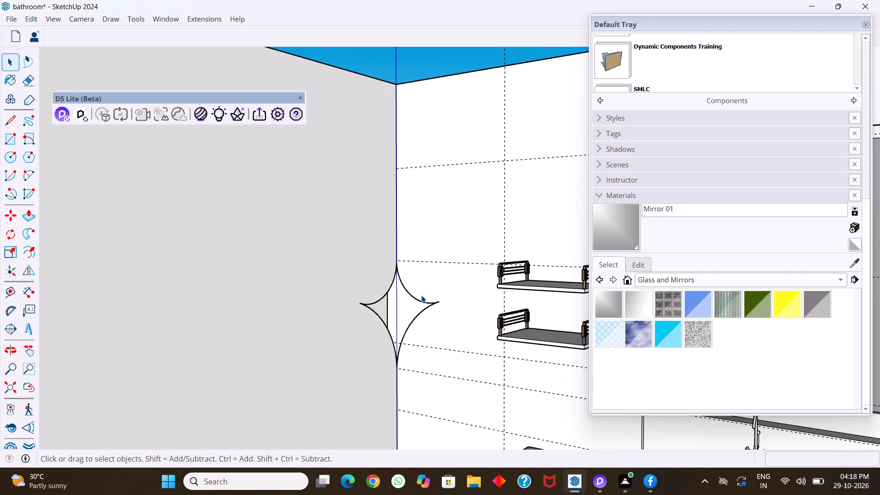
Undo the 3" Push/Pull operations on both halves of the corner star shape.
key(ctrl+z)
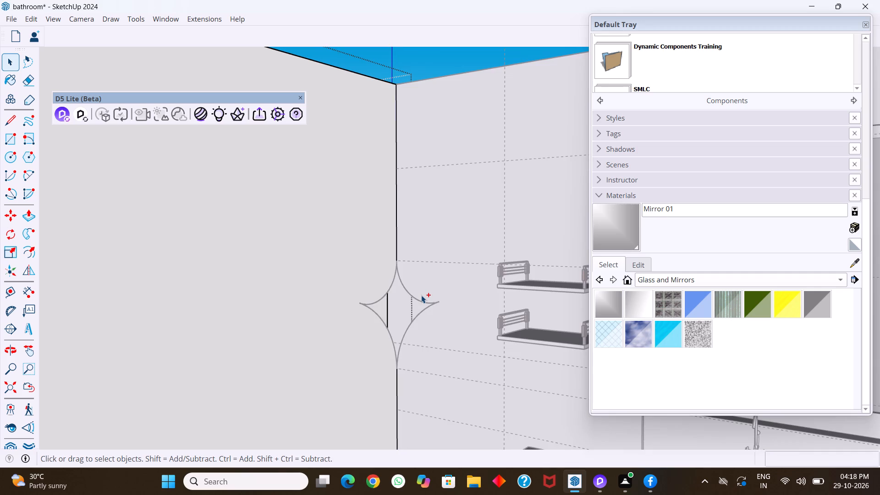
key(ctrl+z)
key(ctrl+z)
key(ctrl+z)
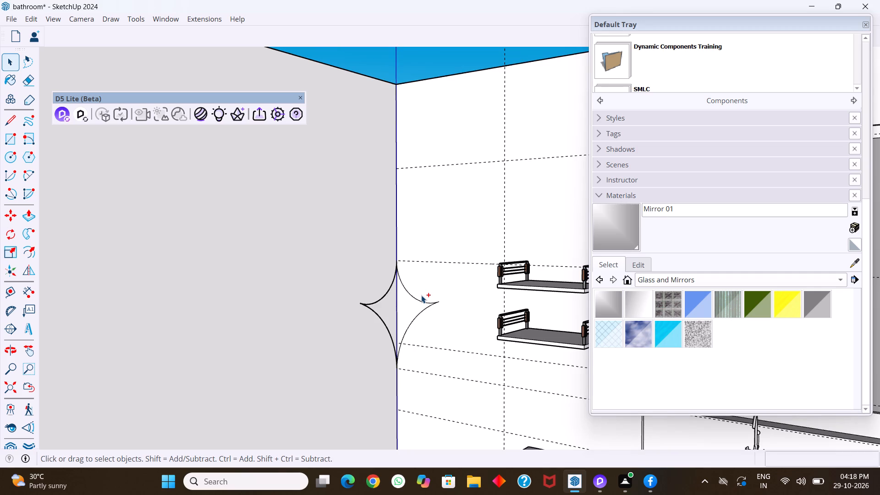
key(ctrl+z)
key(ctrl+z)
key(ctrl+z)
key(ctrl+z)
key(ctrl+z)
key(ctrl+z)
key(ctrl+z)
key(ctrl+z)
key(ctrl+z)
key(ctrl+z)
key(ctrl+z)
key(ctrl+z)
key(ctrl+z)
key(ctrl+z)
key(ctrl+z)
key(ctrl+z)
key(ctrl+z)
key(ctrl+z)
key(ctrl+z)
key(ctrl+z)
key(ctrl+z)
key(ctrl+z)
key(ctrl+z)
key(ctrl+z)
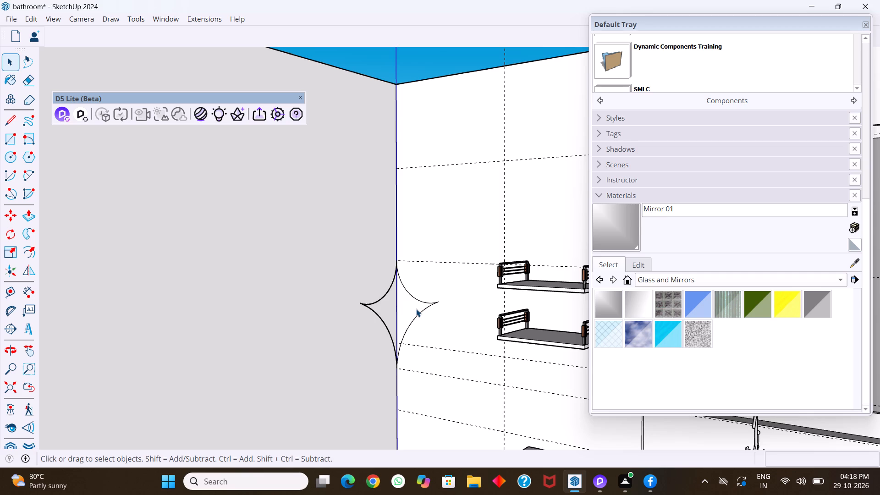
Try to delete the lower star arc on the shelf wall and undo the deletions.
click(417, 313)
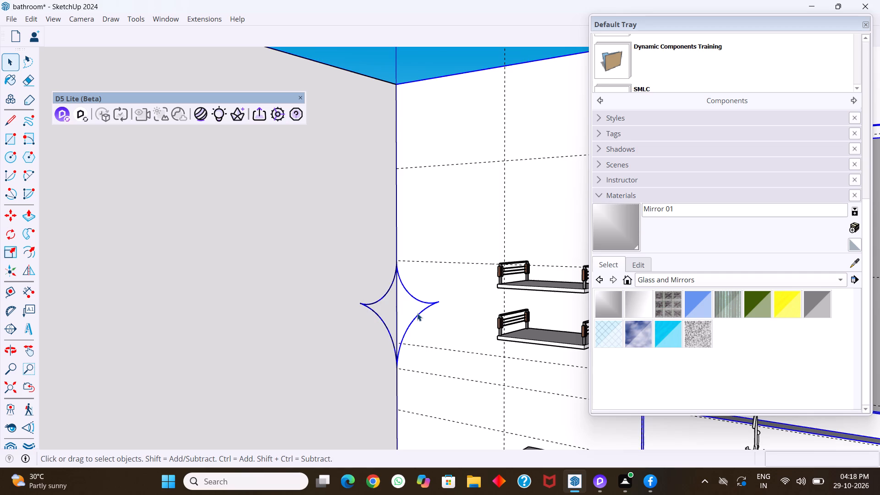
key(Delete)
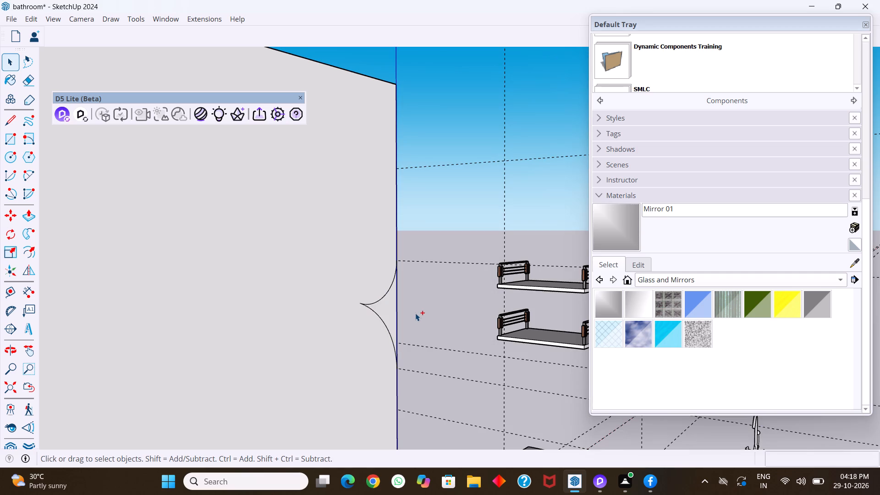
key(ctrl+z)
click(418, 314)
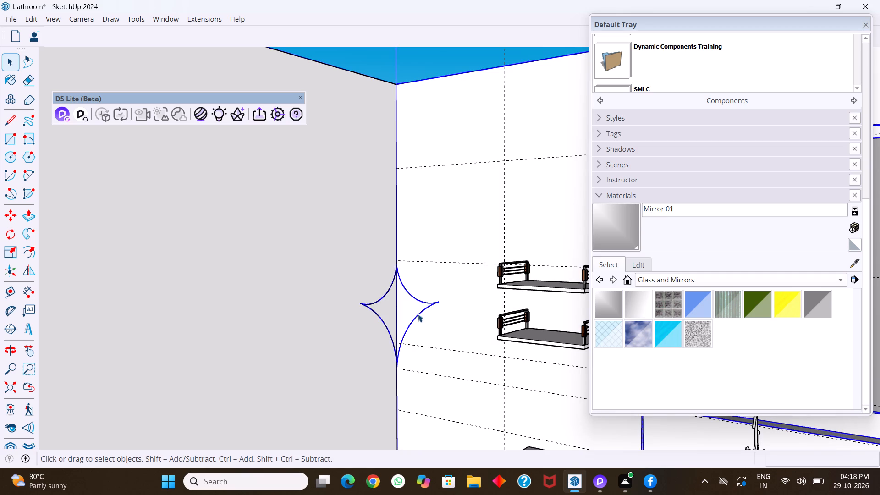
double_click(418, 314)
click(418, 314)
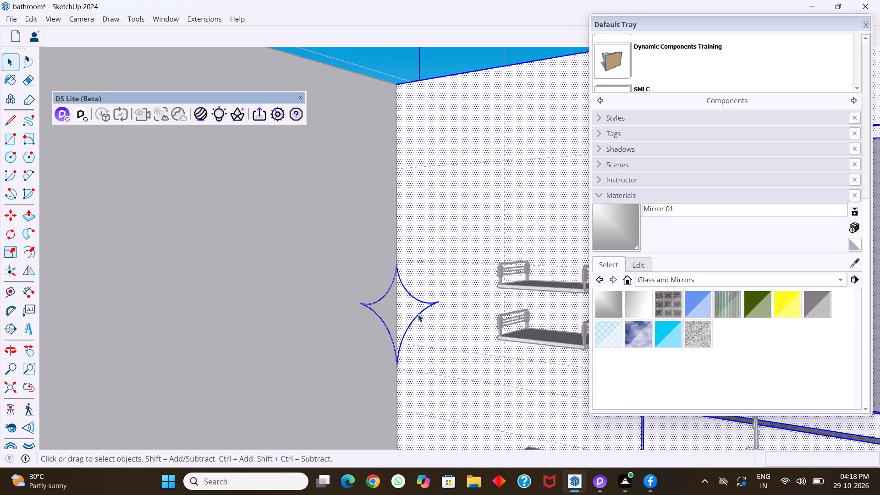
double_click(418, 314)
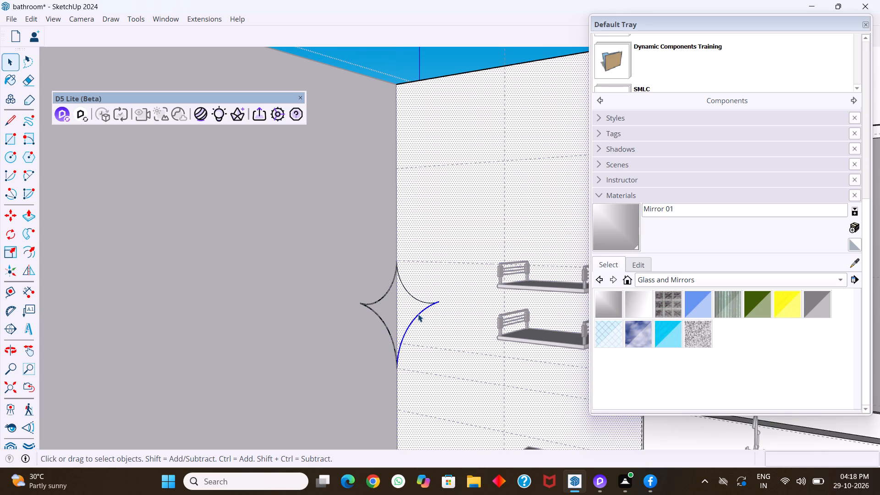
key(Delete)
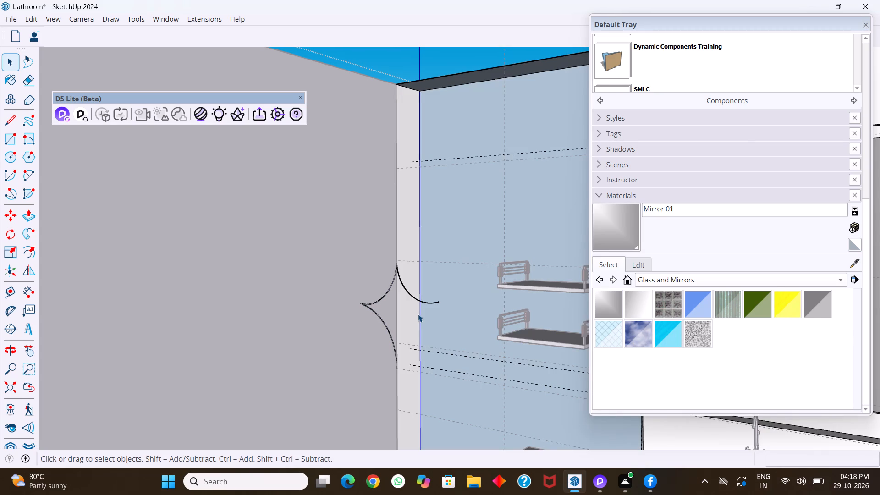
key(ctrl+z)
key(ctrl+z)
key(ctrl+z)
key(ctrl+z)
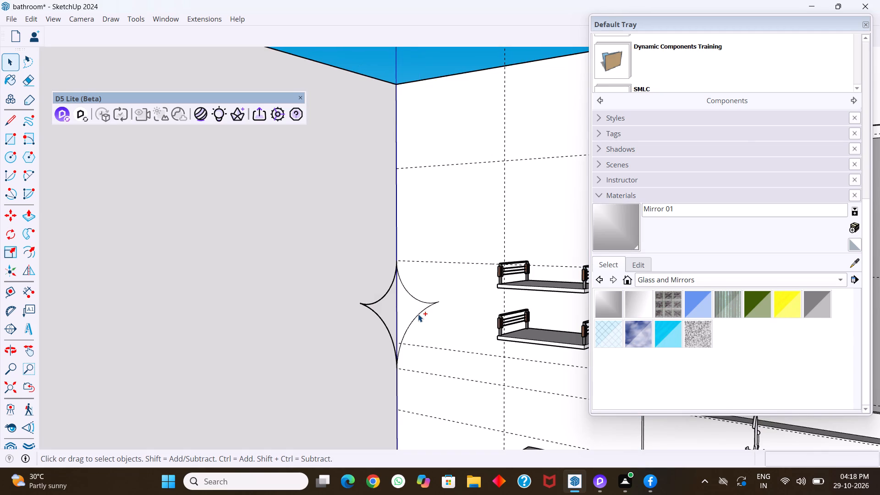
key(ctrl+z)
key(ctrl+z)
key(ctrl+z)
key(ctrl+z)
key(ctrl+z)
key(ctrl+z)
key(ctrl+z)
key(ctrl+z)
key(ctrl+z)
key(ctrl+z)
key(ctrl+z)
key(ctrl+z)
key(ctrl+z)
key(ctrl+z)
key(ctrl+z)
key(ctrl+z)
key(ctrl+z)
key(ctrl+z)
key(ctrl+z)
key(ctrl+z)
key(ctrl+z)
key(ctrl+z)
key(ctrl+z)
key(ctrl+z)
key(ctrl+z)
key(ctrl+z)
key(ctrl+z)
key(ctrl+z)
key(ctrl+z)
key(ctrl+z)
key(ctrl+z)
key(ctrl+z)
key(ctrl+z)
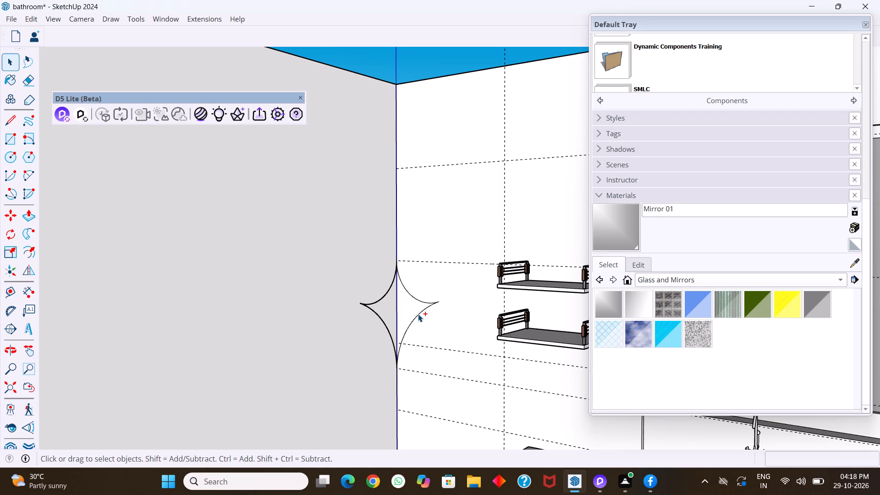
Open the shelf wall group and delete the lower and upper star arcs on the shelf wall face.
click(418, 314)
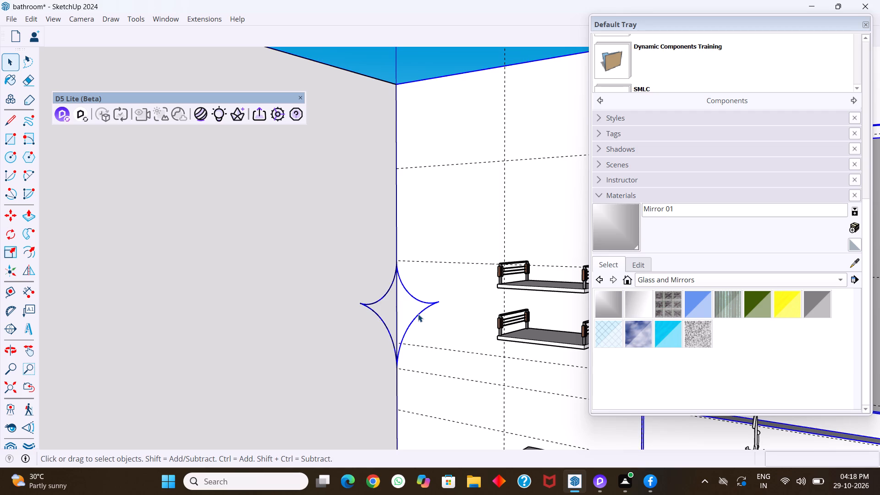
double_click(418, 314)
click(418, 314)
double_click(418, 314)
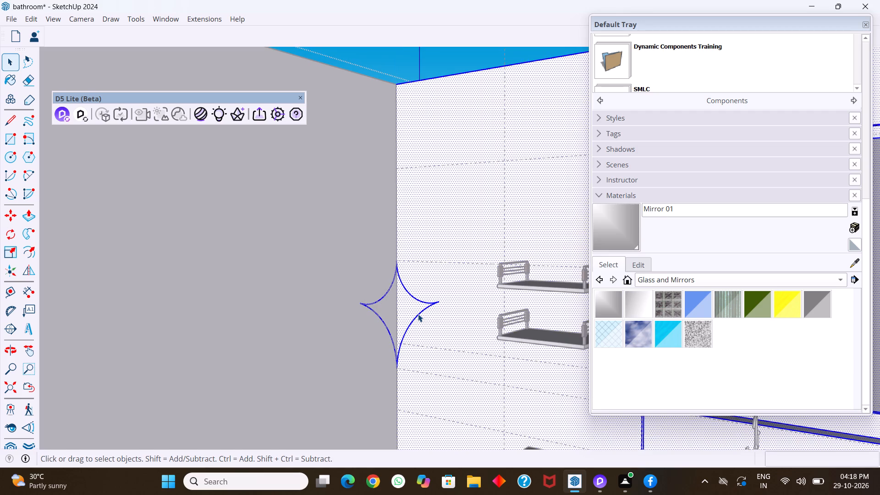
click(418, 314)
click(418, 314)
click(415, 310)
click(419, 313)
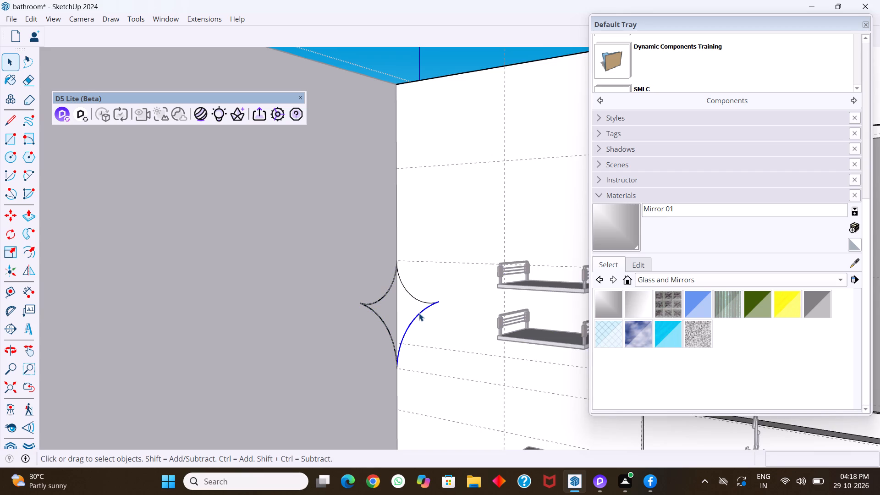
key(Delete)
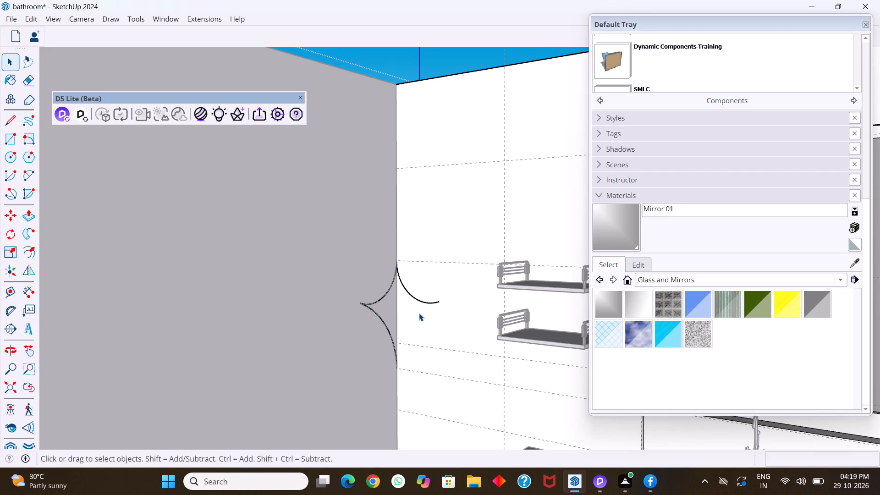
click(423, 302)
key(Delete)
Open the adjoining wall group and delete the lower and upper star arcs on its face.
click(331, 333)
click(377, 319)
click(377, 319)
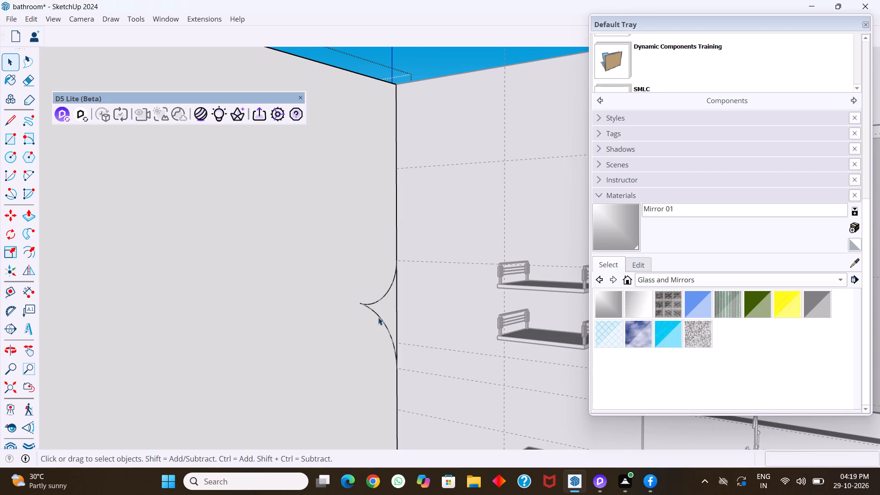
click(378, 317)
key(Delete)
click(378, 302)
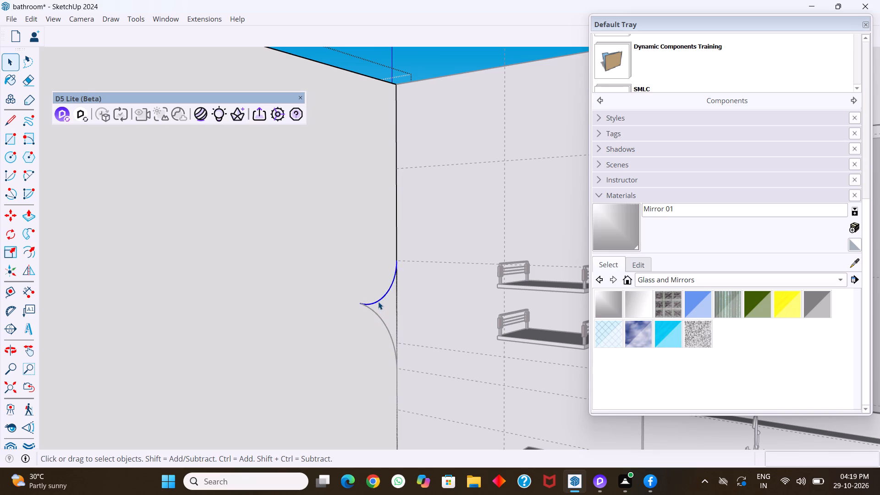
key(Delete)
Open the shelf wall group again and delete its two leftover star arcs that overlap the adjoining wall.
triple_click(378, 302)
key(Delete)
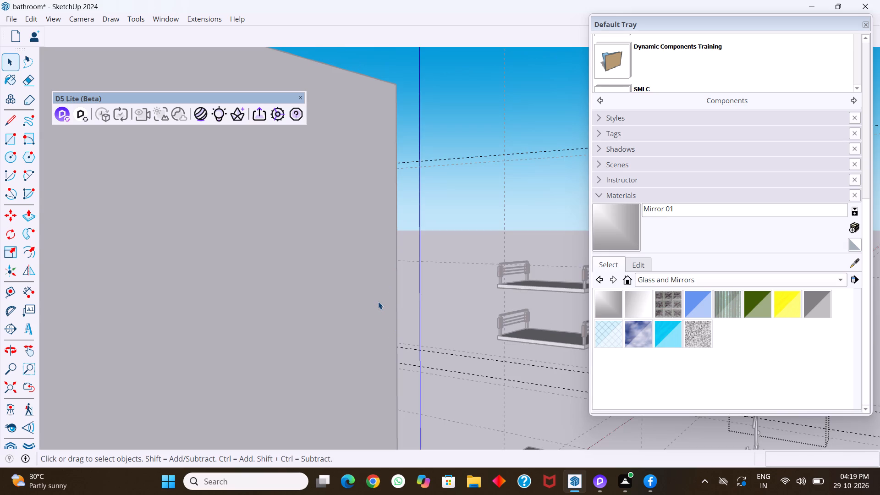
key(ctrl+z)
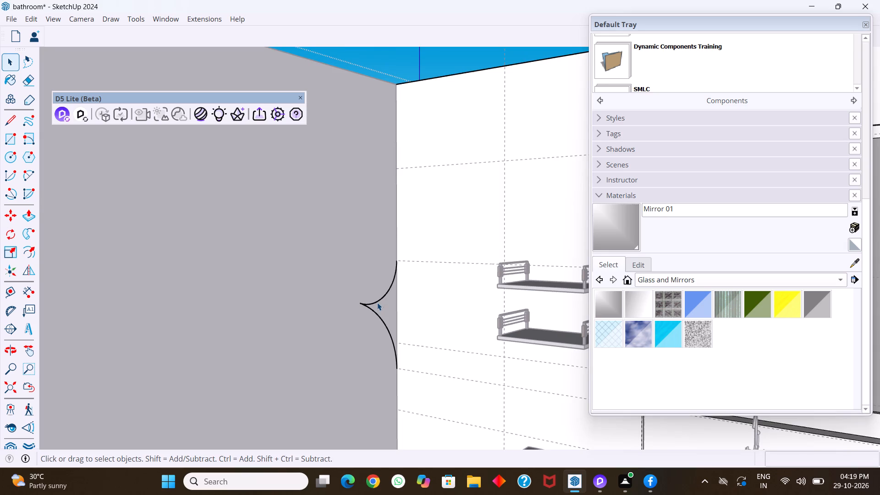
click(375, 300)
click(378, 300)
key(Delete)
click(376, 313)
key(Delete)
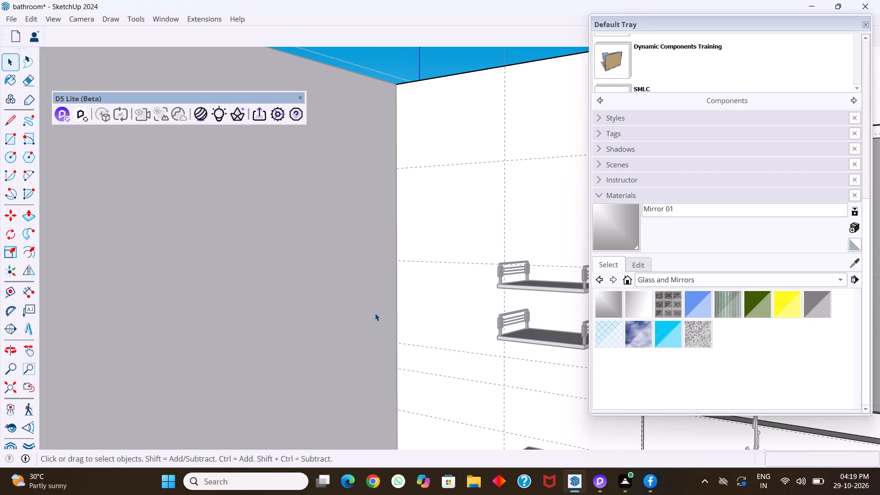
Open the shelf wall group from outside and delete the bounding edges of the stray notched face projecting past the corner.
scroll(329, 333, down, 9)
middle_drag(340, 362, 401, 405)
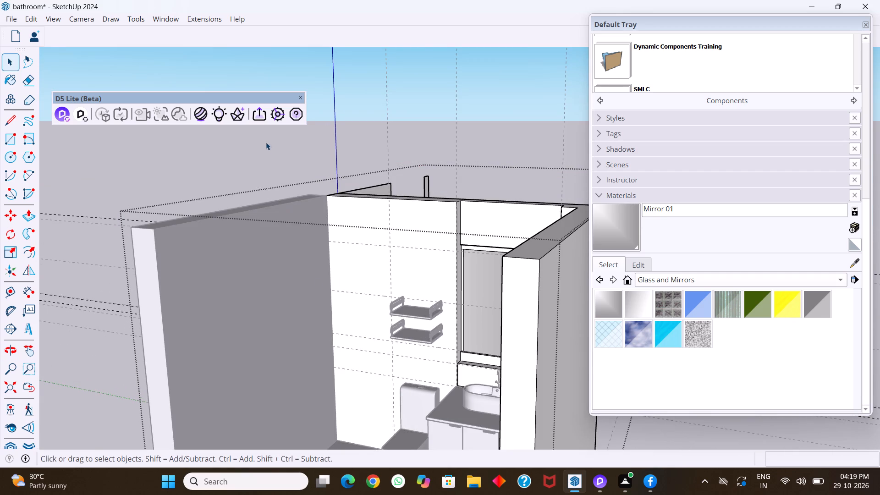
click(263, 137)
middle_drag(309, 286, 437, 312)
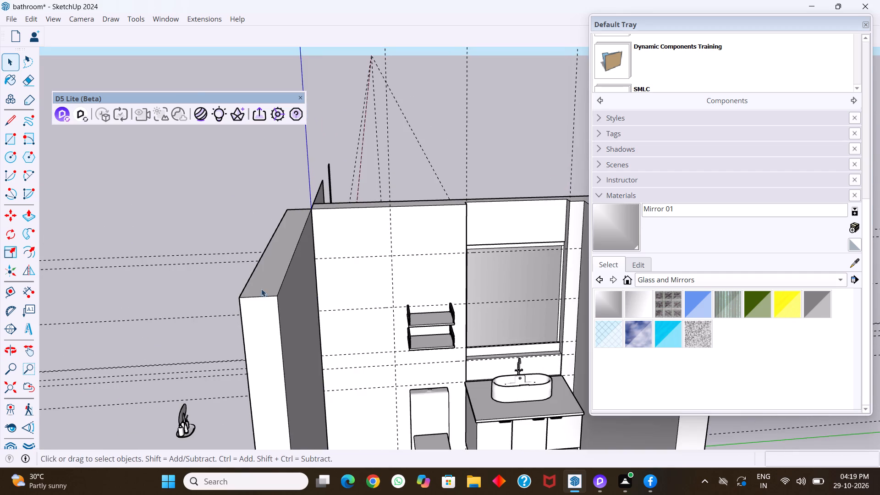
middle_drag(256, 288, 401, 314)
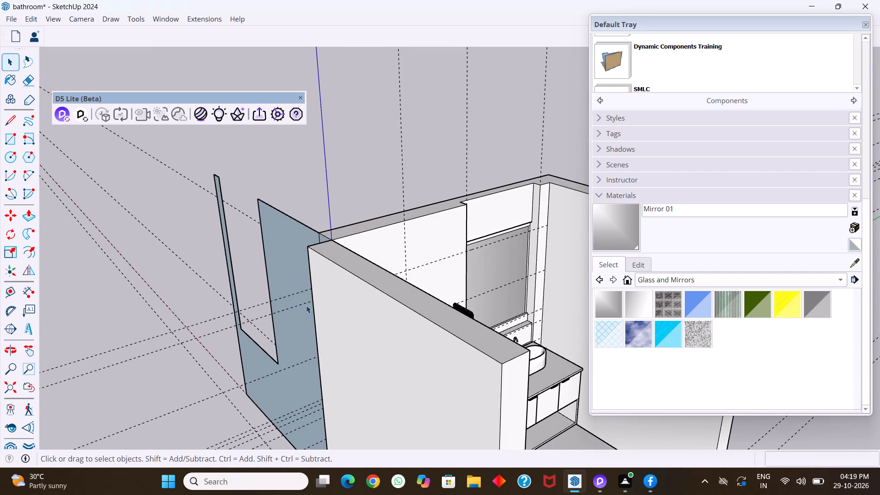
middle_drag(310, 280, 335, 285)
drag(283, 192, 265, 224)
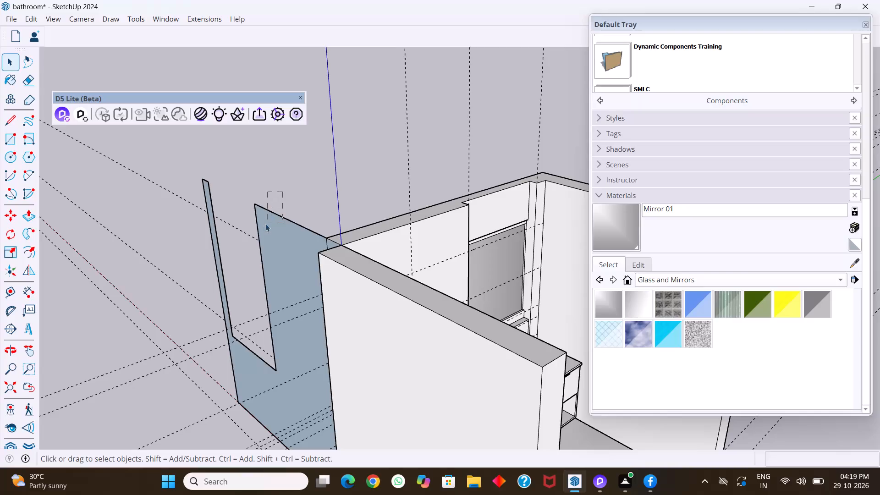
drag(265, 224, 247, 225)
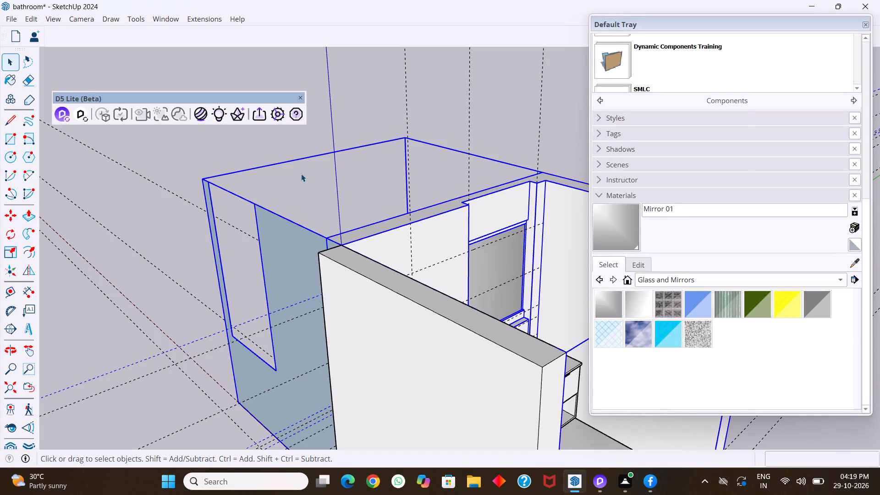
double_click(292, 238)
click(292, 238)
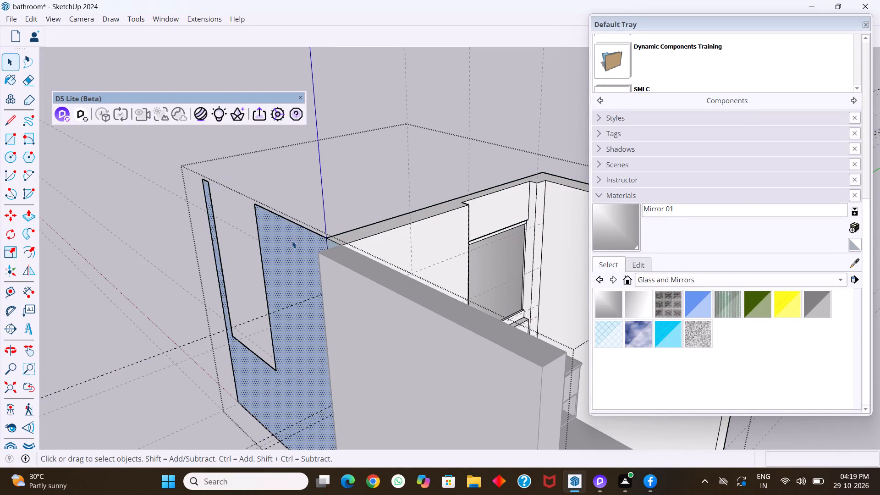
middle_drag(292, 241, 359, 213)
drag(273, 207, 247, 228)
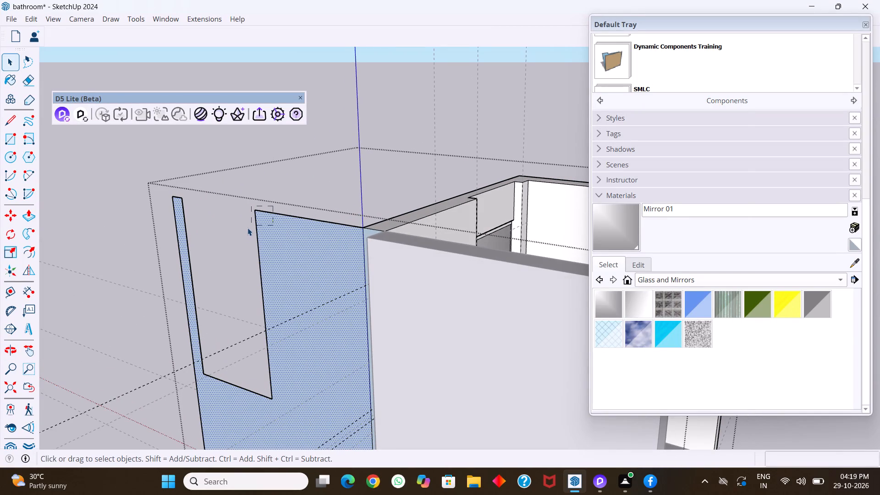
drag(247, 228, 243, 230)
key(Delete)
drag(195, 203, 167, 230)
key(Delete)
Delete the loose edges left over from the stray face outside the corner, including the notch base and short top edge.
drag(261, 380, 257, 388)
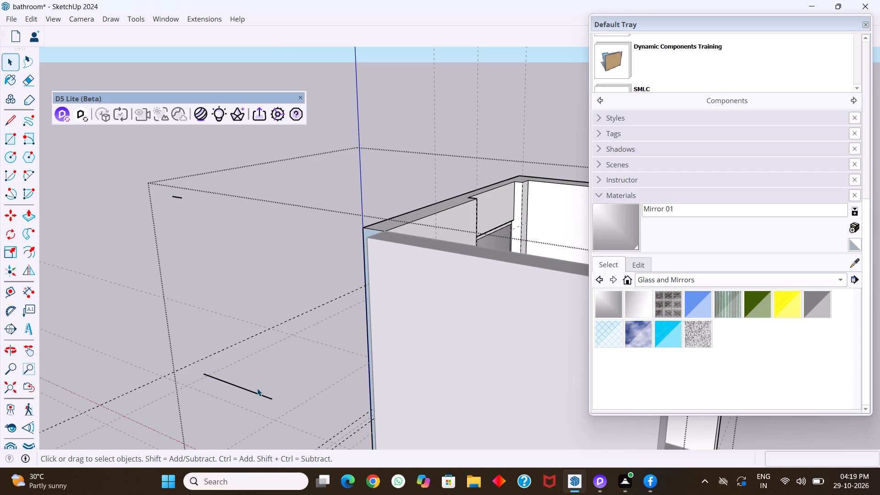
drag(257, 388, 249, 398)
key(Delete)
drag(185, 185, 164, 206)
key(Delete)
scroll(225, 218, down, 9)
scroll(294, 395, up, 3)
drag(293, 394, 289, 402)
key(Delete)
middle_drag(315, 348, 314, 417)
middle_drag(302, 286, 344, 243)
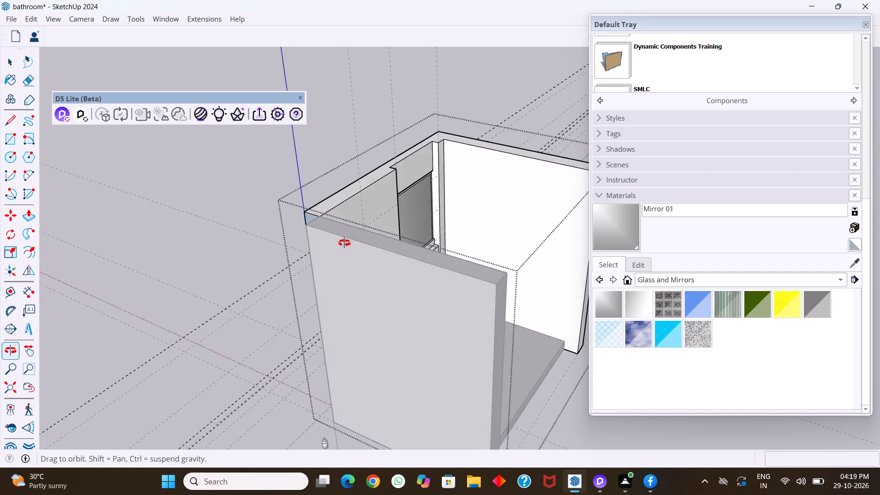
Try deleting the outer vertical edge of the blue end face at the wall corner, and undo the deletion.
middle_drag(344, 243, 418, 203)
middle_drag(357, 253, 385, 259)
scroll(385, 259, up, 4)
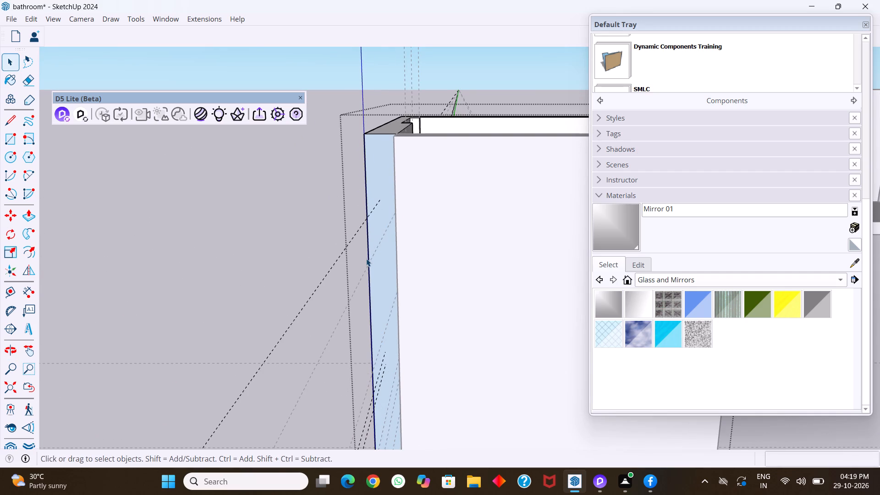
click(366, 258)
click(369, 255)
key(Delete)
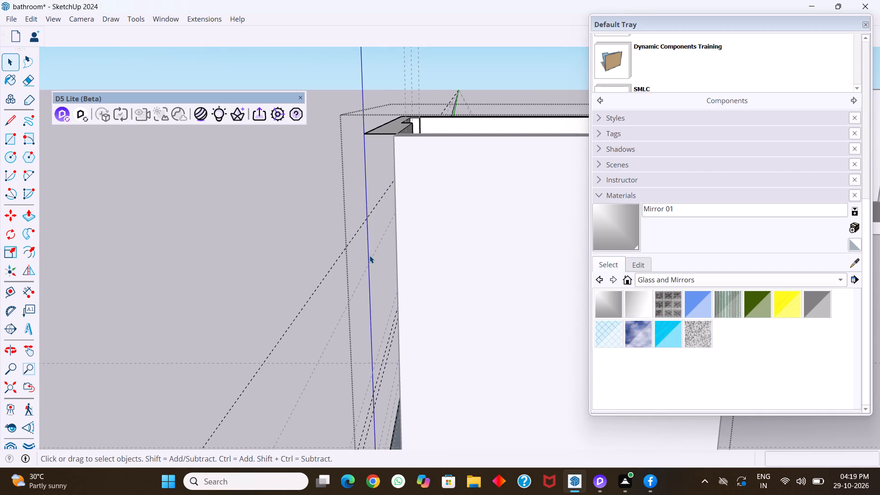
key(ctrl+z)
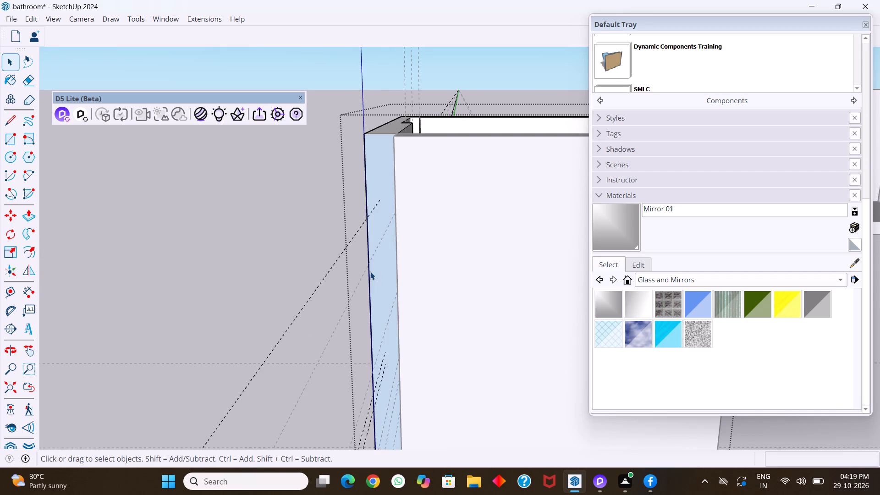
Reverse the blue end face of the wall at the corner so its front side faces outward.
middle_drag(370, 272, 440, 267)
scroll(473, 215, up, 2)
click(450, 194)
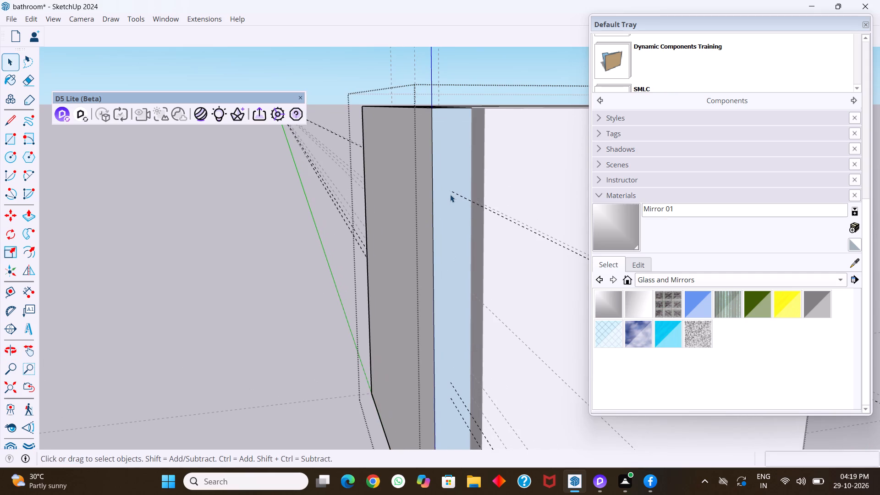
right_click(450, 194)
click(486, 124)
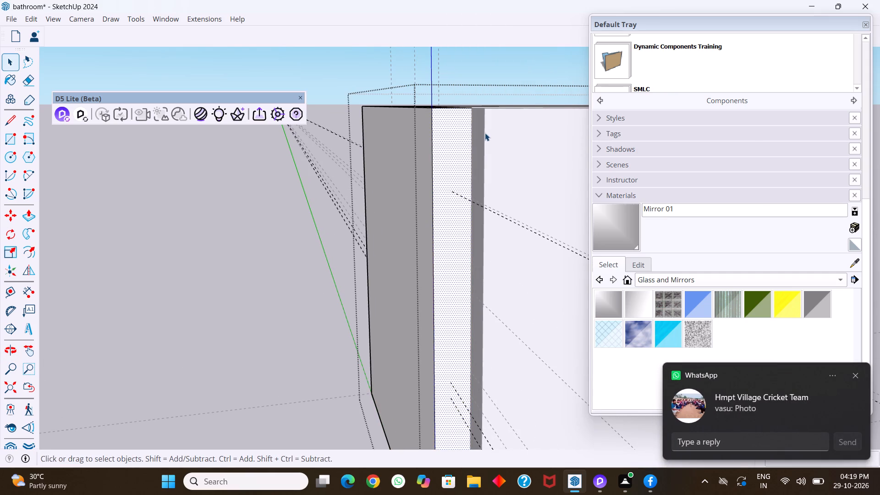
Push/Pull the narrow wall end face slightly outward at the corner beside the adjoining wall.
scroll(440, 250, down, 8)
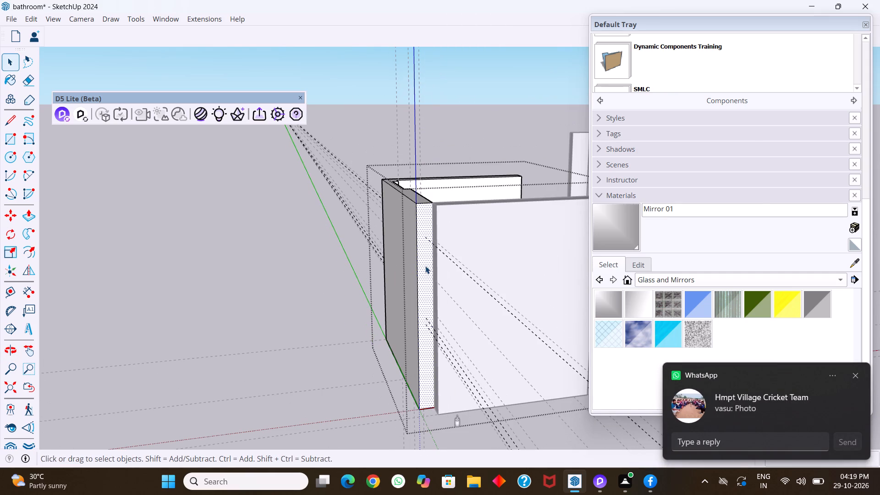
key(p)
click(425, 266)
click(461, 236)
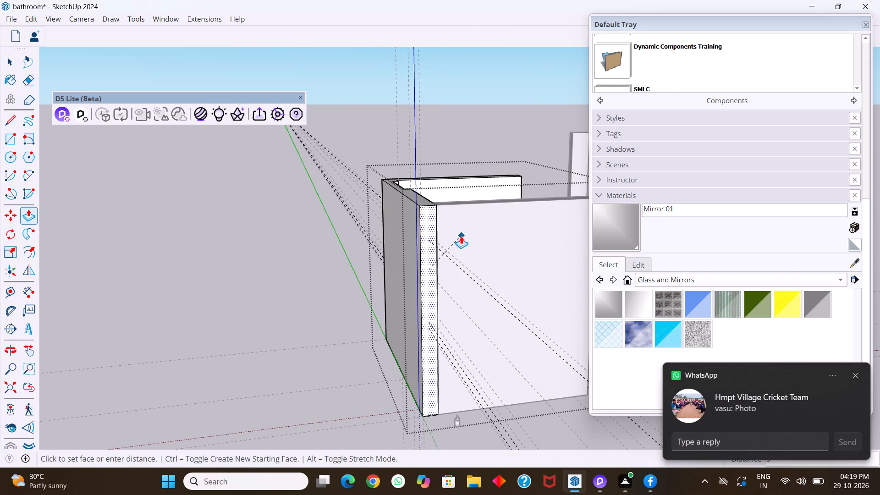
Select all connected geometry of the shelf wall, make it a group, and leave the group being edited.
key(space)
triple_click(421, 262)
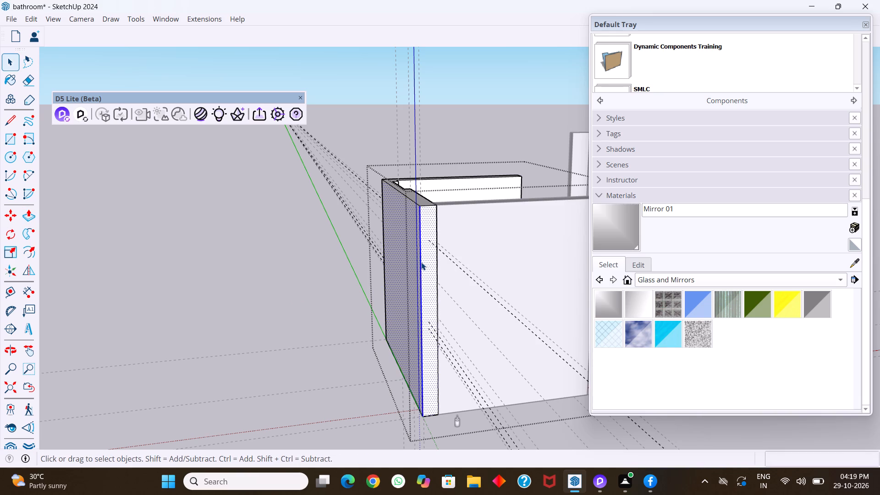
triple_click(421, 262)
right_click(421, 262)
click(466, 112)
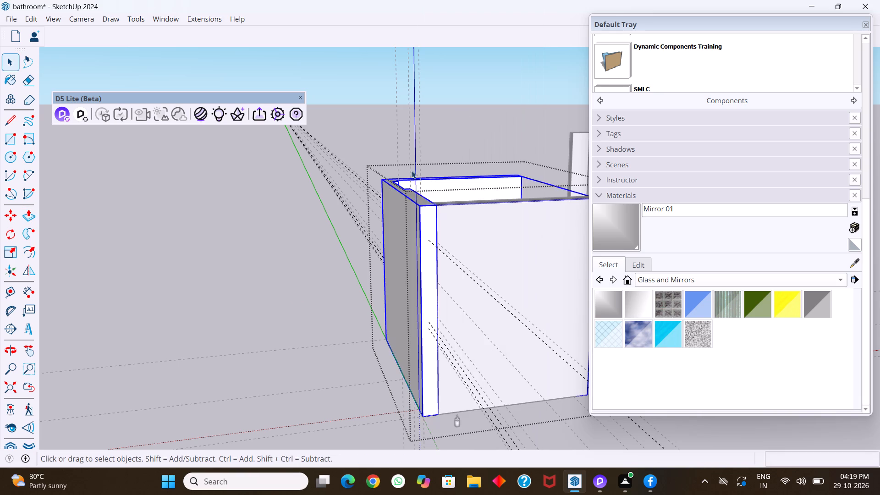
click(251, 301)
Copy the two-tier shelf above the toilet about 2' 11 9/16" along the back wall toward the adjoining wall corner.
middle_drag(402, 310, 273, 394)
middle_drag(450, 302, 304, 297)
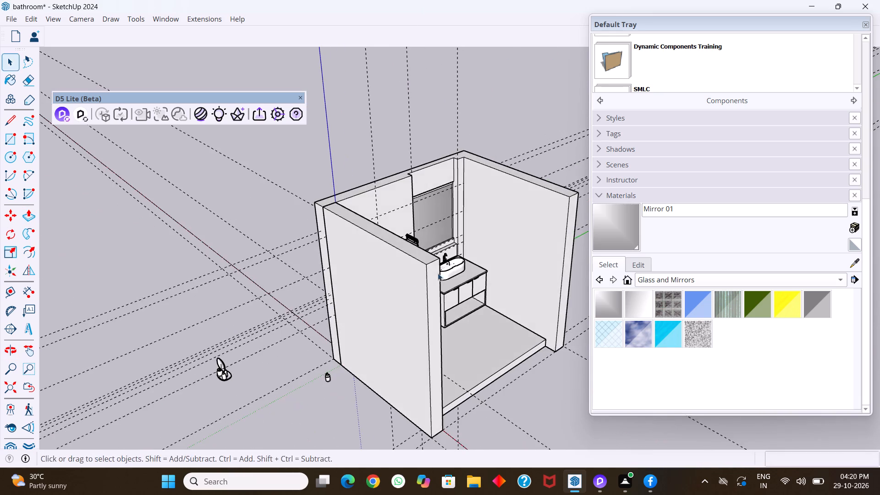
middle_drag(438, 273, 294, 280)
middle_drag(387, 262, 324, 245)
scroll(355, 196, up, 8)
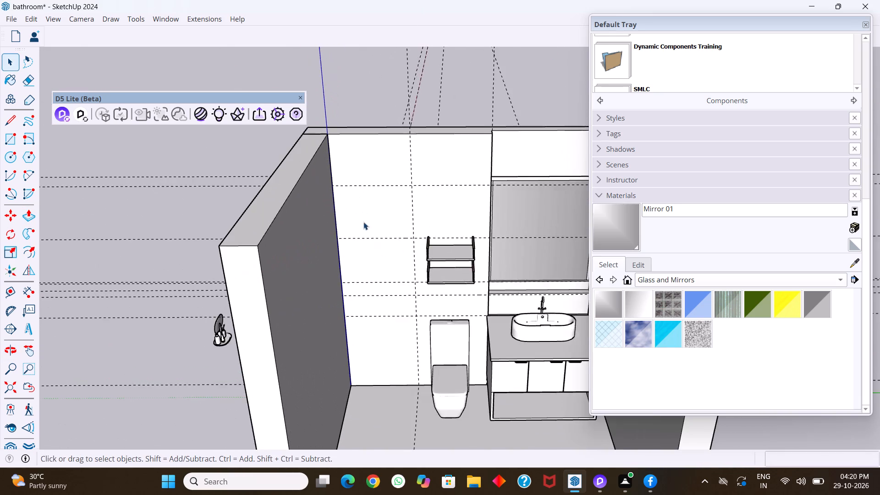
middle_drag(378, 267, 365, 179)
middle_drag(367, 274, 336, 270)
scroll(347, 253, up, 5)
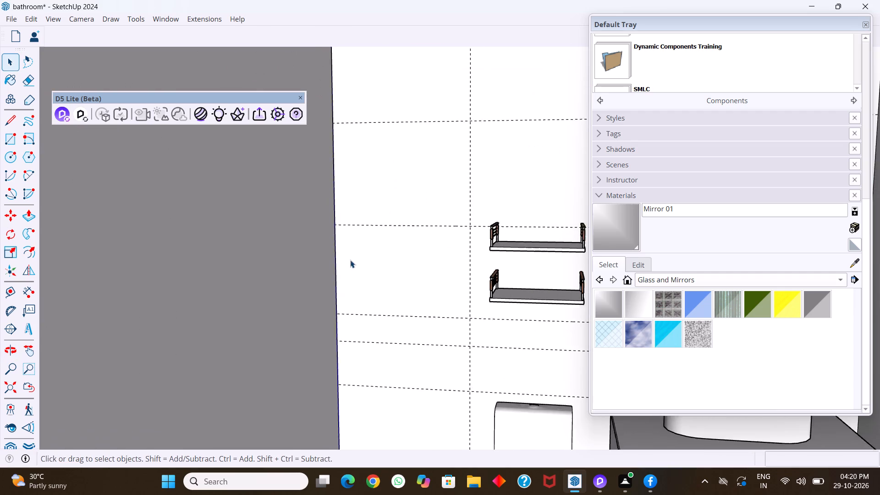
middle_drag(363, 280, 323, 286)
middle_drag(366, 297, 336, 293)
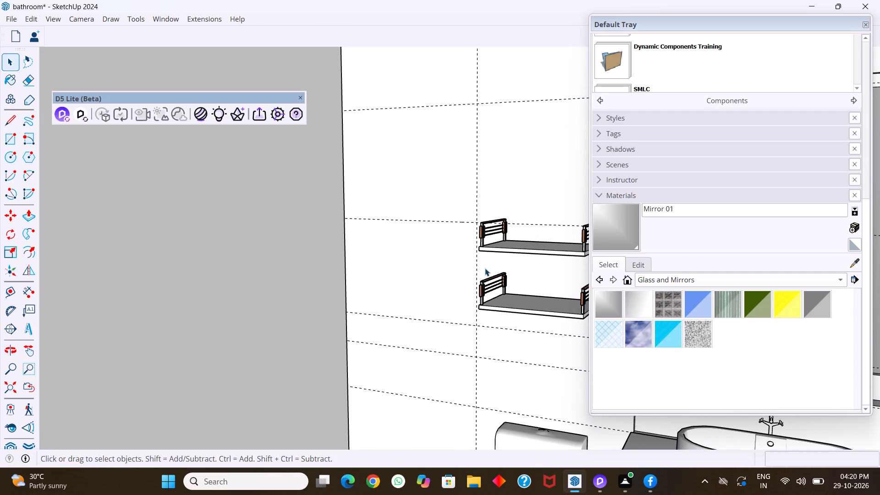
click(513, 252)
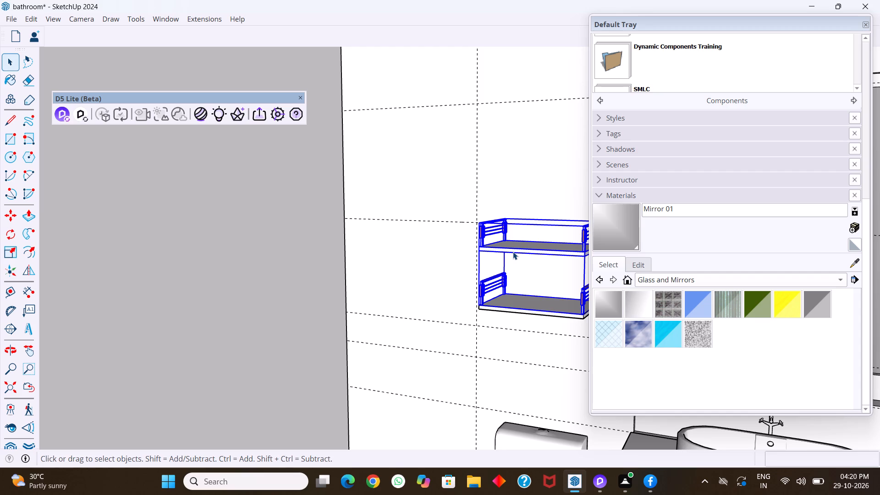
key(m)
scroll(304, 302, down, 7)
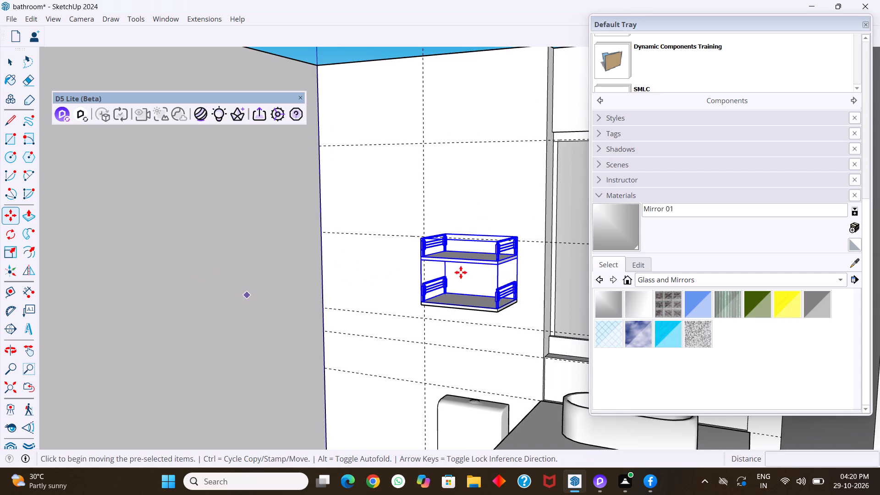
scroll(517, 264, up, 5)
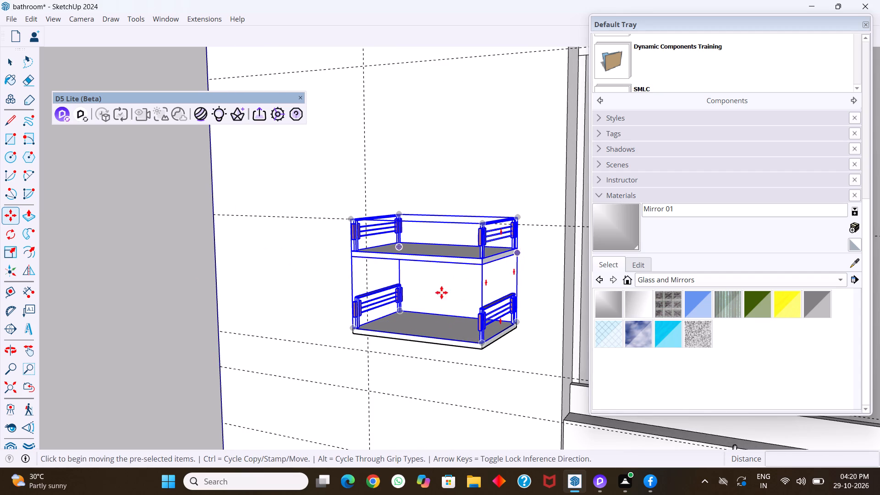
middle_drag(323, 312, 478, 319)
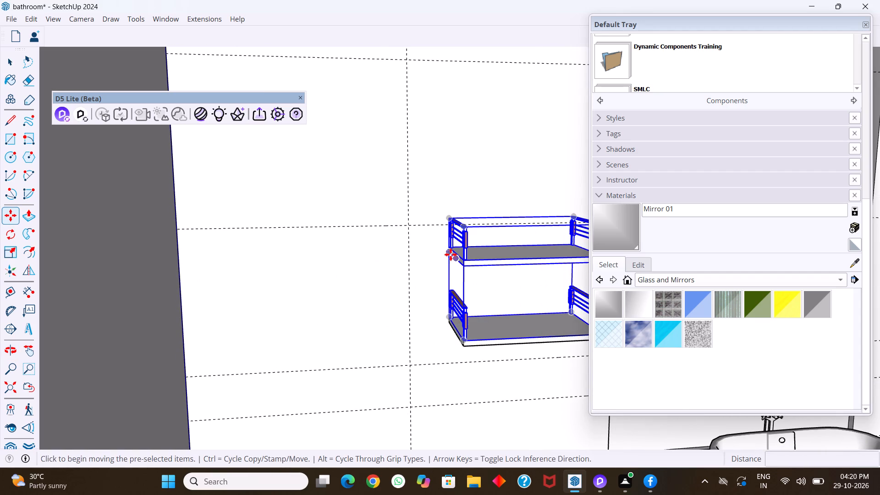
click(449, 253)
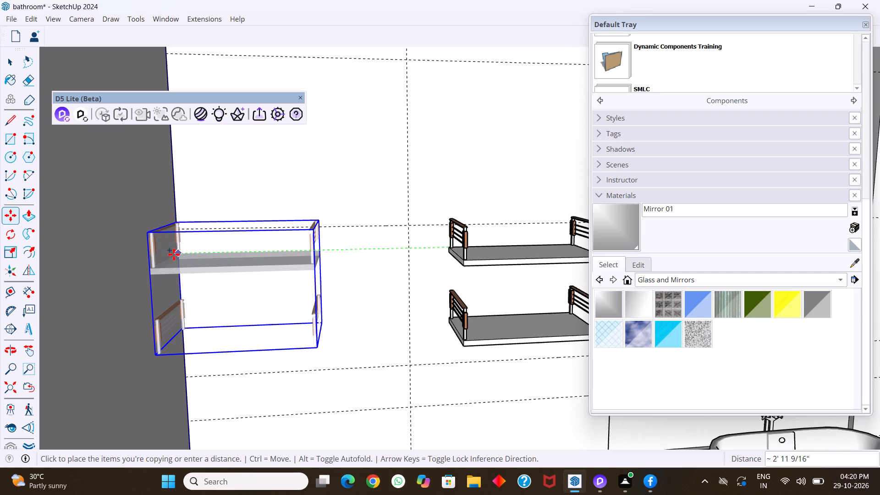
click(174, 254)
Rotate the copied shelf 45 degrees about the vertical axis, pivoting on its lower front corner nearest the adjoining wall.
scroll(148, 319, down, 4)
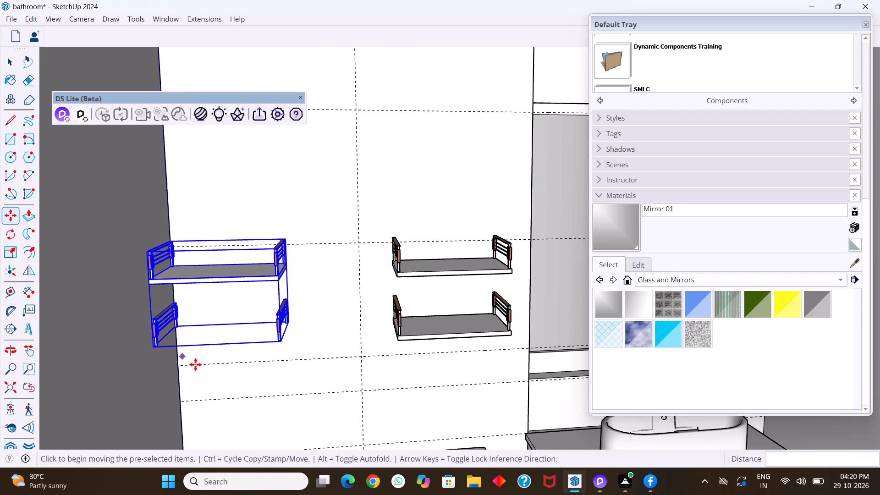
scroll(196, 364, down, 1)
middle_drag(195, 364, 138, 355)
middle_drag(212, 371, 193, 368)
scroll(193, 357, up, 3)
middle_drag(217, 354, 265, 244)
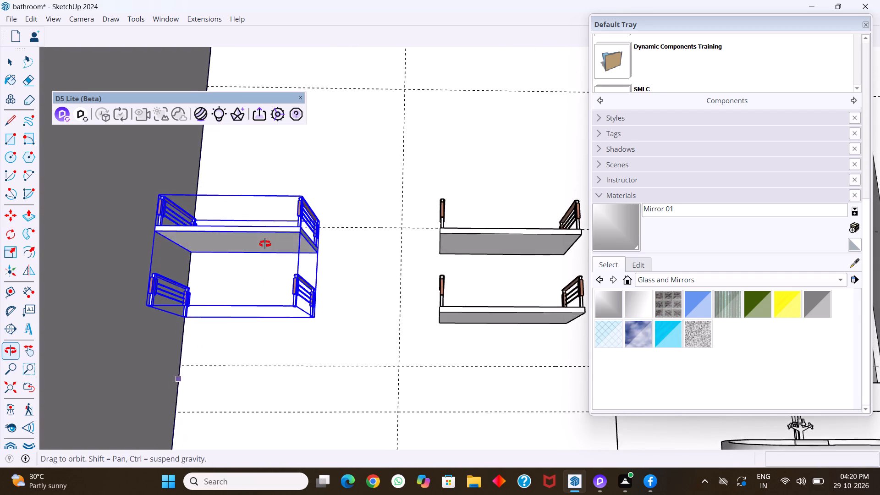
middle_drag(265, 244, 267, 329)
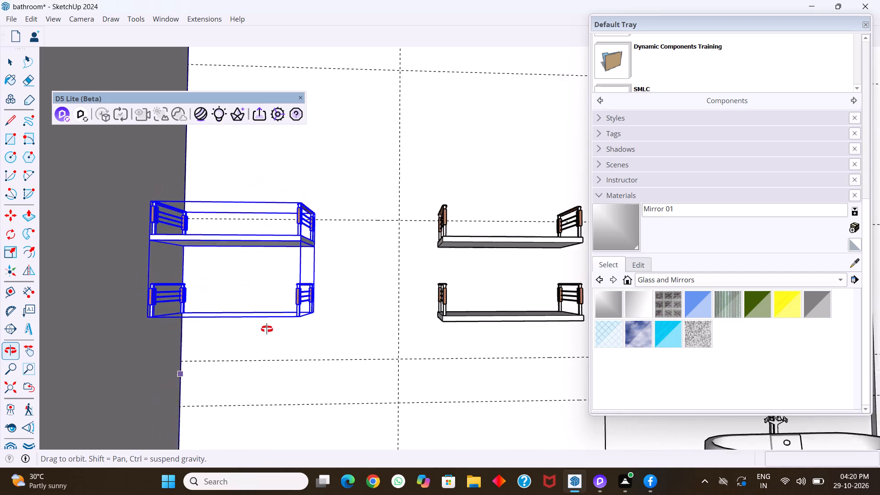
middle_drag(267, 329, 262, 350)
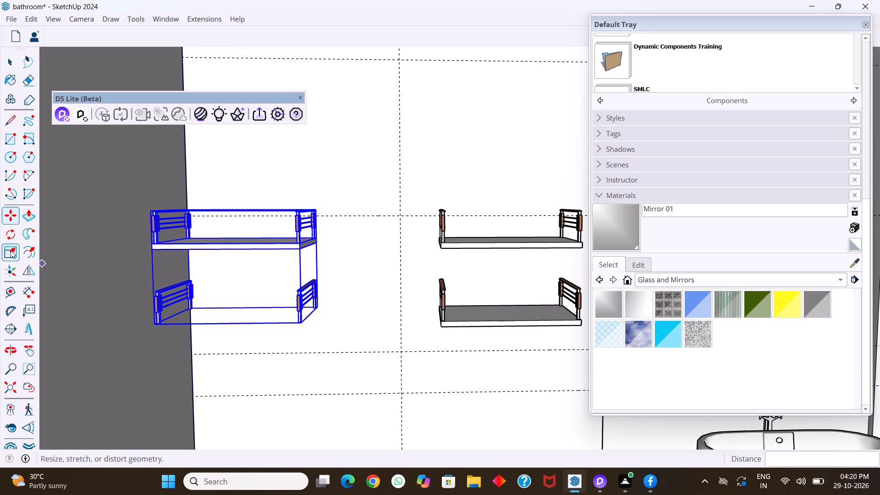
click(10, 234)
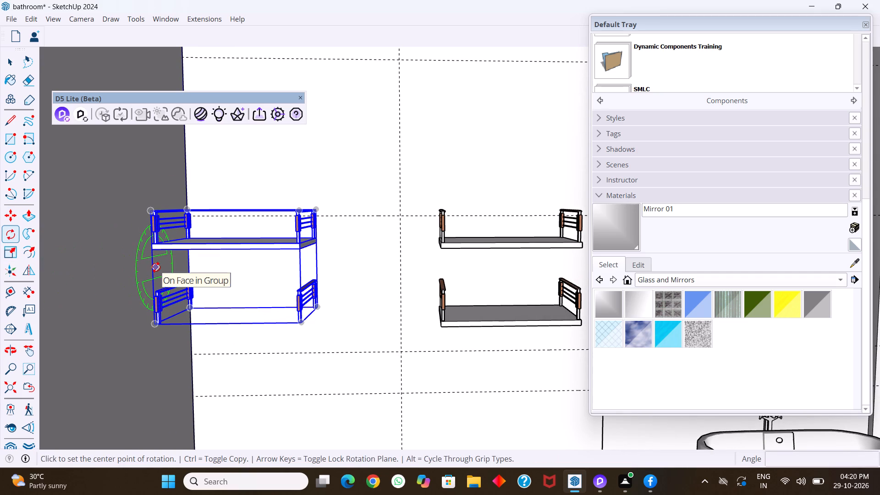
key(Up)
scroll(156, 267, up, 6)
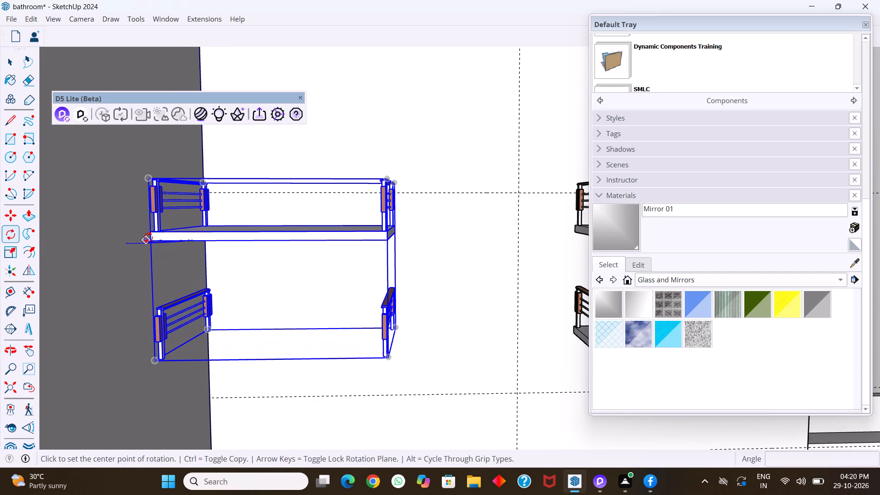
scroll(169, 304, down, 5)
click(157, 348)
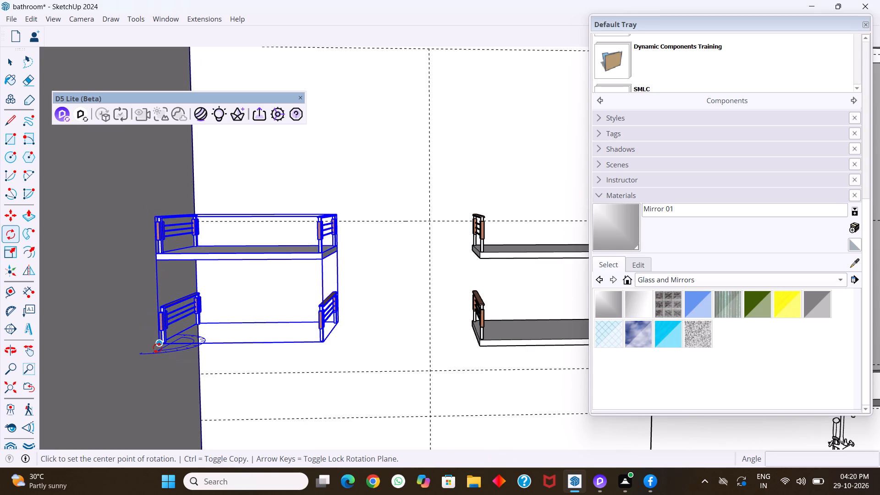
click(325, 343)
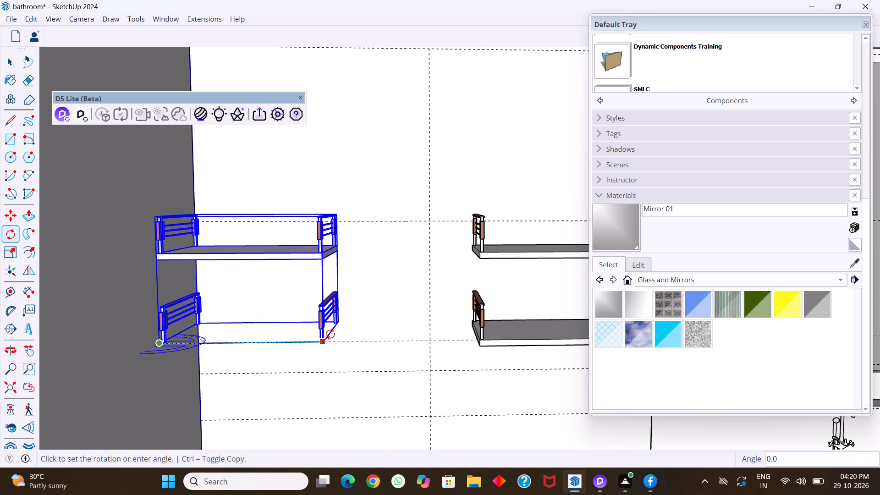
text(45)
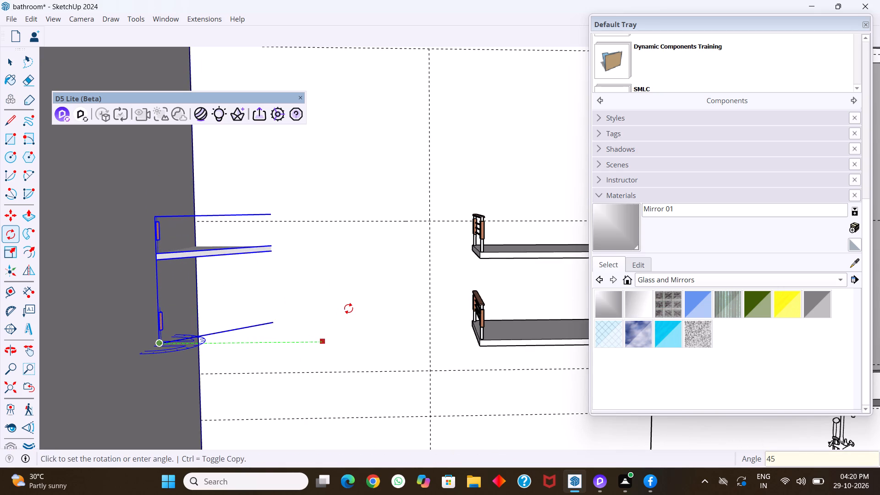
key(Return)
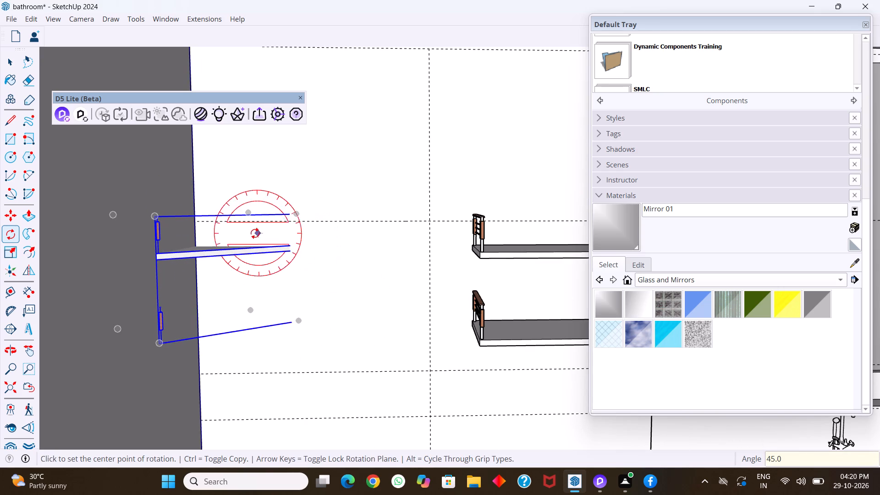
Move the rotated shelf copy about 2' 2 1/8" from its upper back corner, out of the walls into the room.
scroll(255, 233, down, 5)
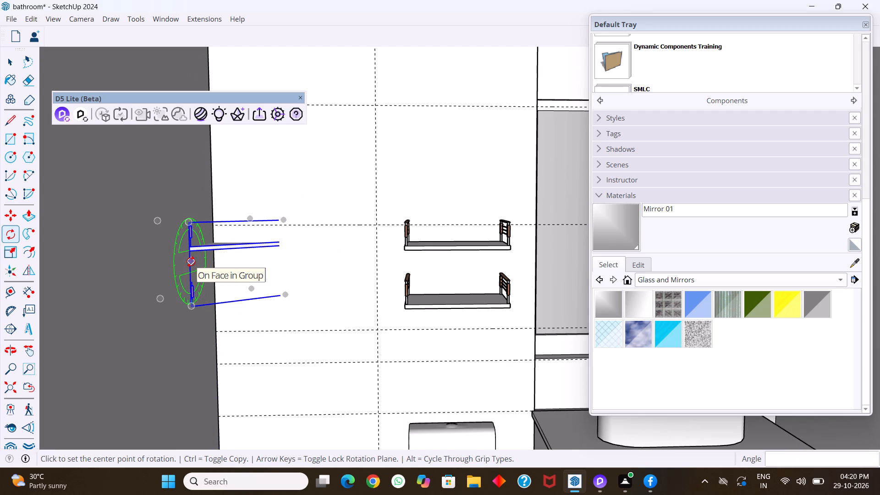
key(m)
click(158, 221)
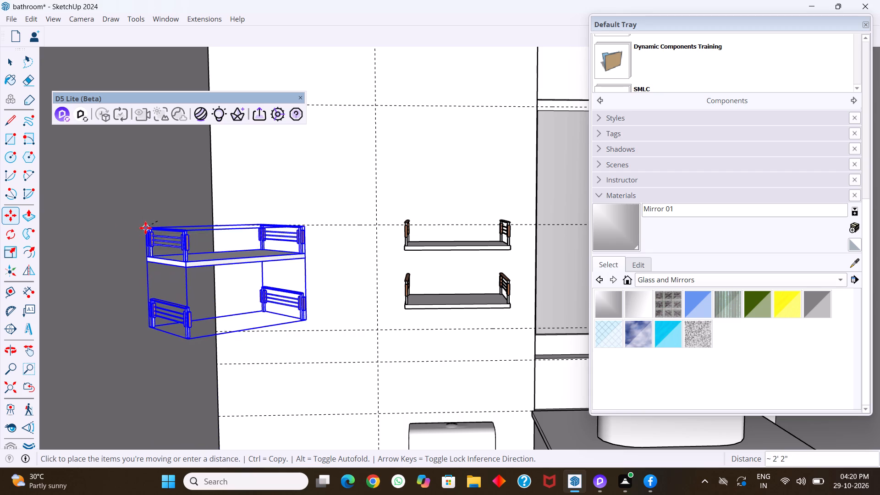
click(146, 229)
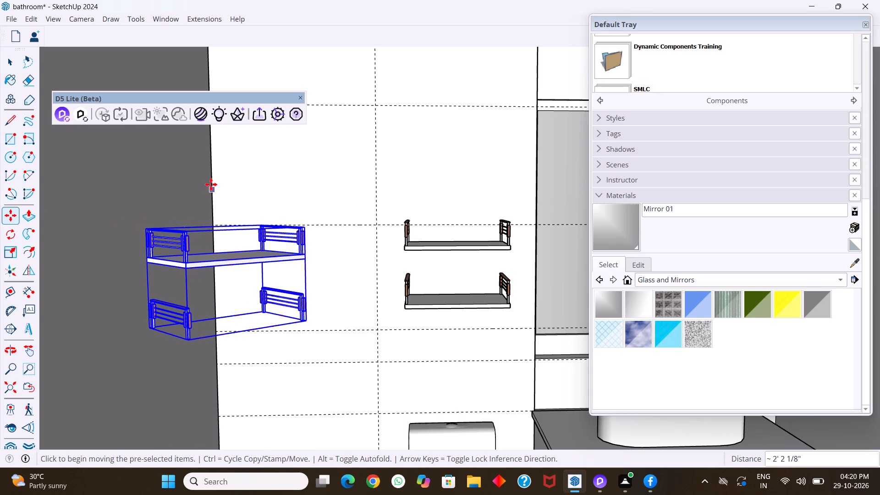
Move the rotated shelf copy about 1' 3 1/2" so its upper back corner meets the back wall's guide line.
scroll(211, 184, down, 5)
middle_drag(224, 228, 170, 343)
middle_drag(234, 210, 210, 272)
middle_drag(276, 207, 258, 238)
scroll(250, 199, up, 9)
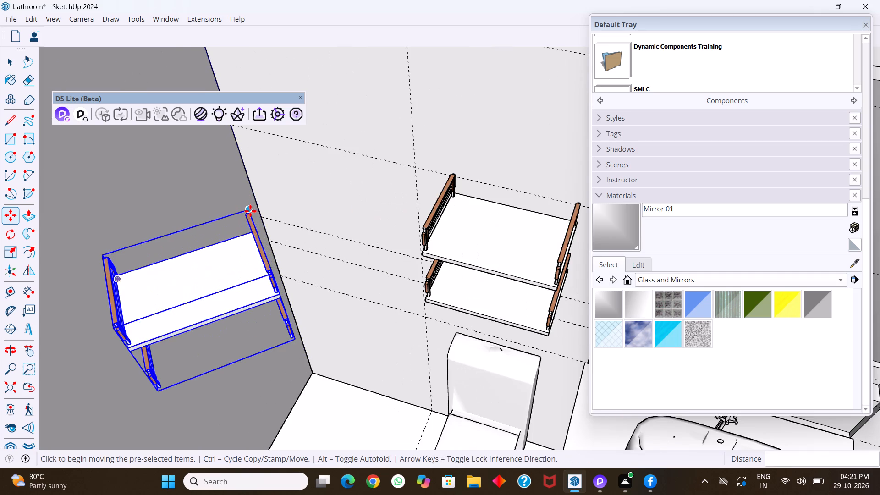
click(250, 211)
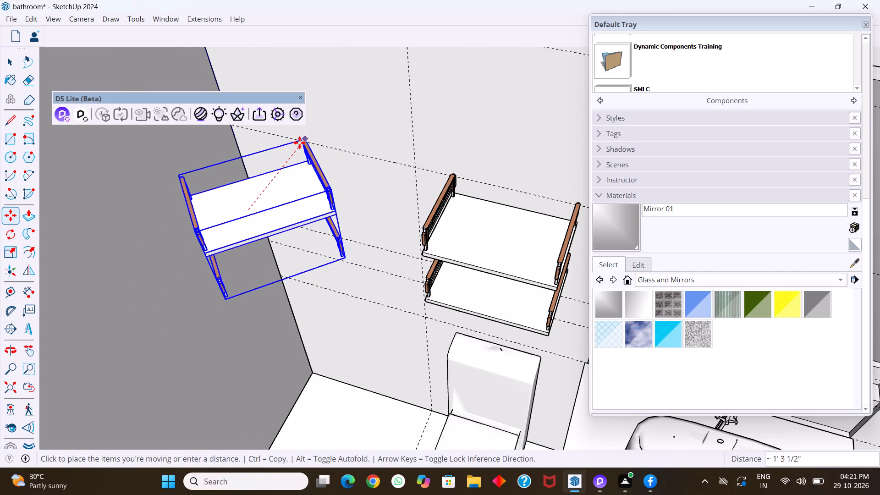
click(298, 142)
Move the rotated shelf copy about 1 3/16" so its other upper back corner rests on the adjoining wall's face.
scroll(308, 157, down, 5)
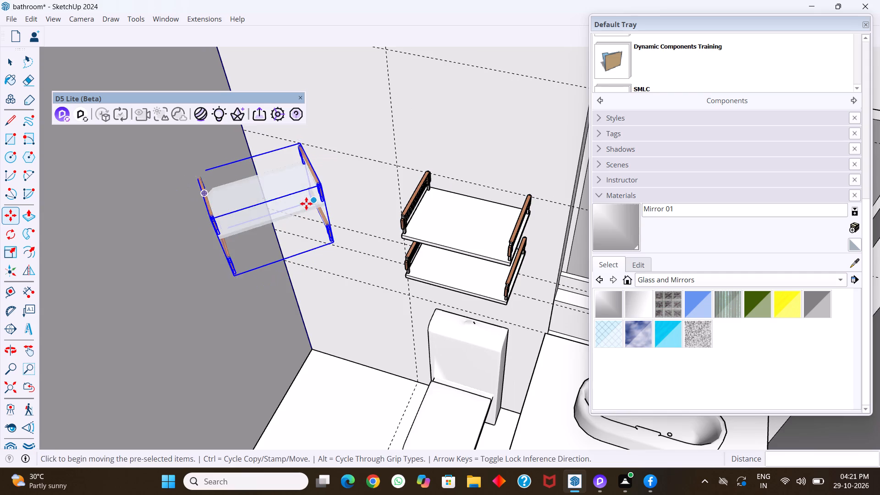
middle_drag(306, 203, 309, 143)
middle_drag(254, 179, 260, 216)
scroll(202, 187, up, 3)
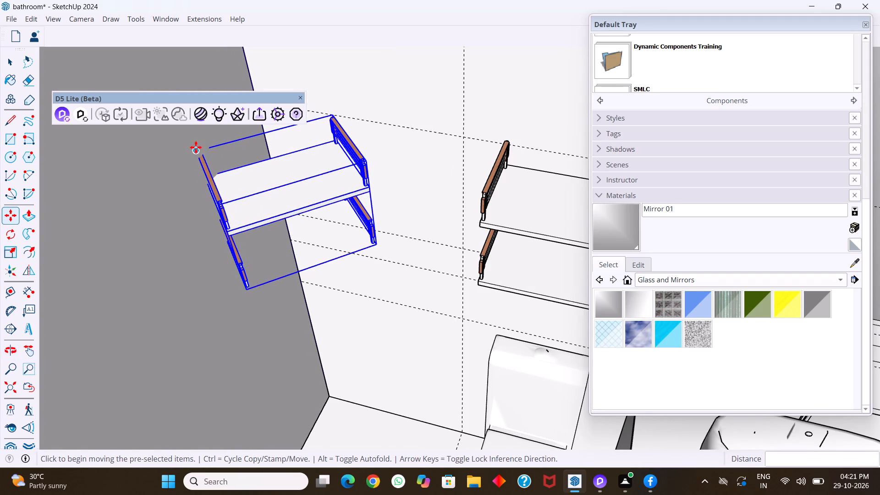
click(198, 149)
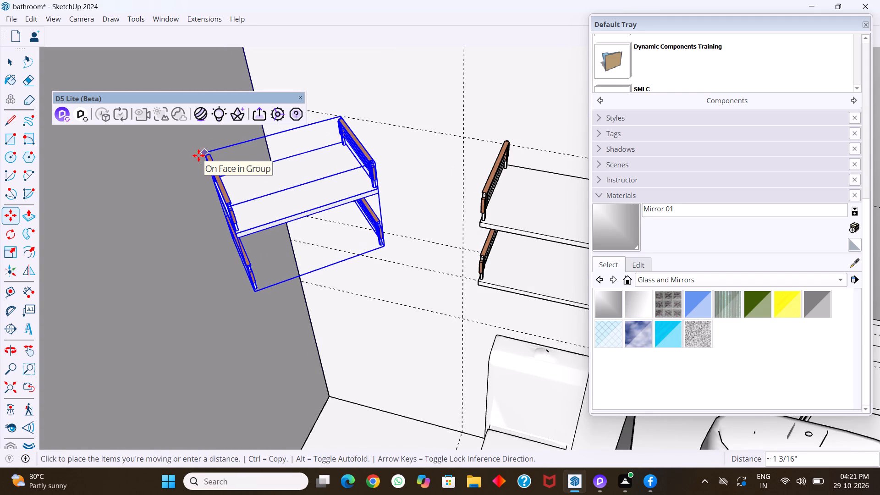
click(198, 155)
Examine how the rotated shelf copy sits in the room corner from above, the front and close up.
scroll(238, 180, down, 5)
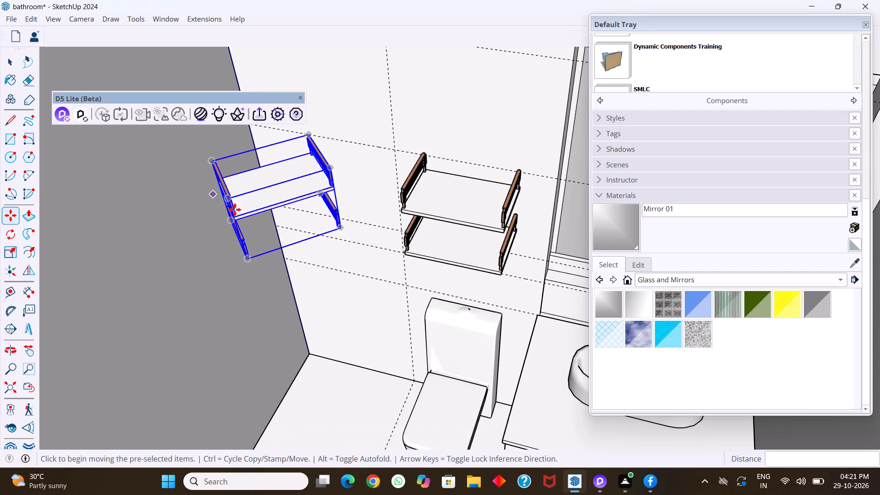
middle_drag(235, 209, 226, 204)
key(space)
scroll(262, 262, down, 5)
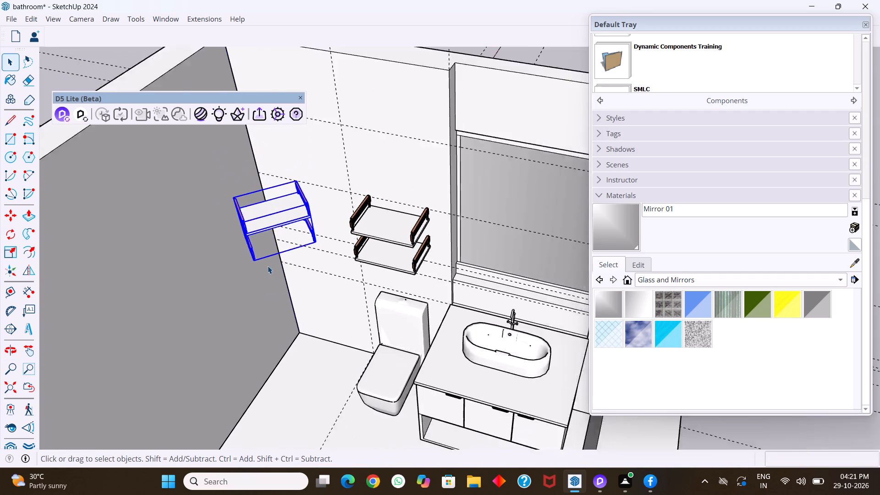
scroll(268, 266, down, 4)
click(407, 93)
middle_drag(302, 253, 286, 168)
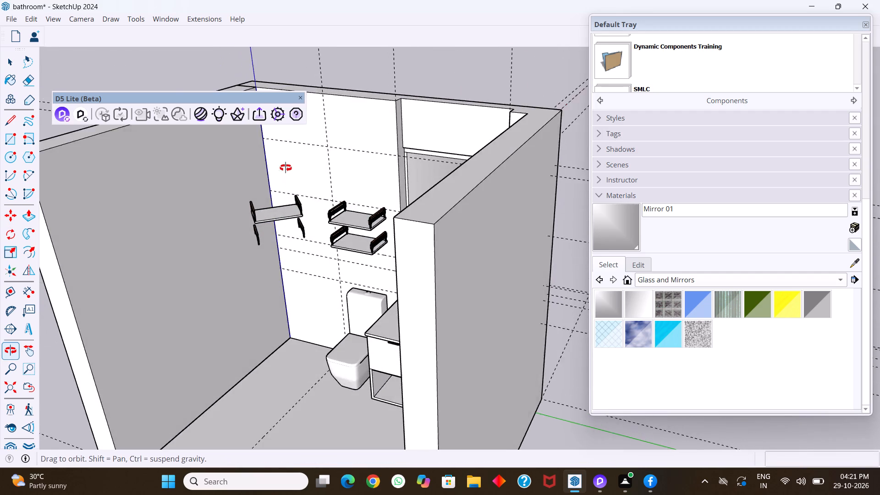
middle_drag(286, 168, 285, 161)
scroll(295, 225, up, 12)
middle_drag(260, 193, 247, 309)
middle_drag(258, 202, 267, 220)
scroll(264, 215, down, 4)
middle_drag(262, 184, 289, 218)
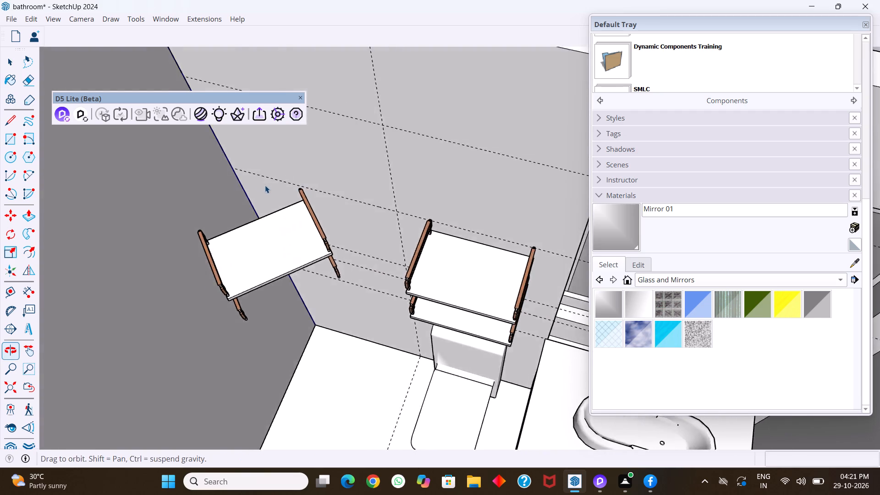
scroll(263, 182, up, 12)
middle_drag(272, 247, 269, 297)
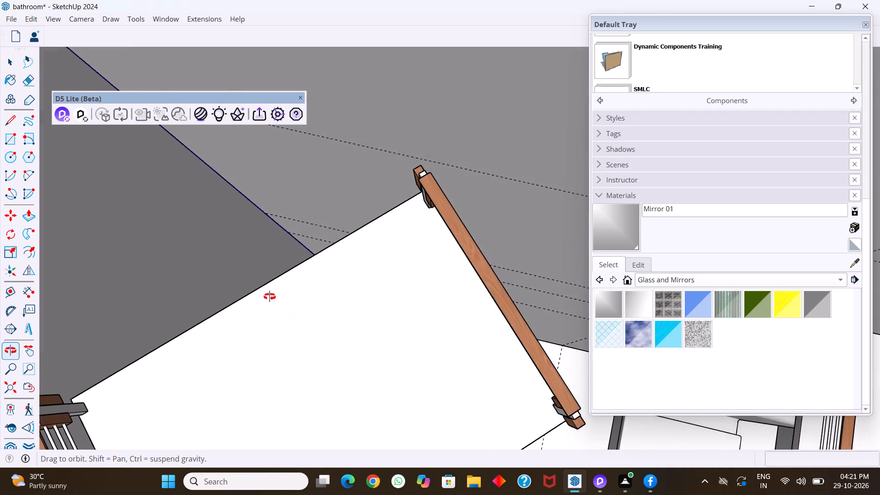
middle_drag(269, 297, 250, 204)
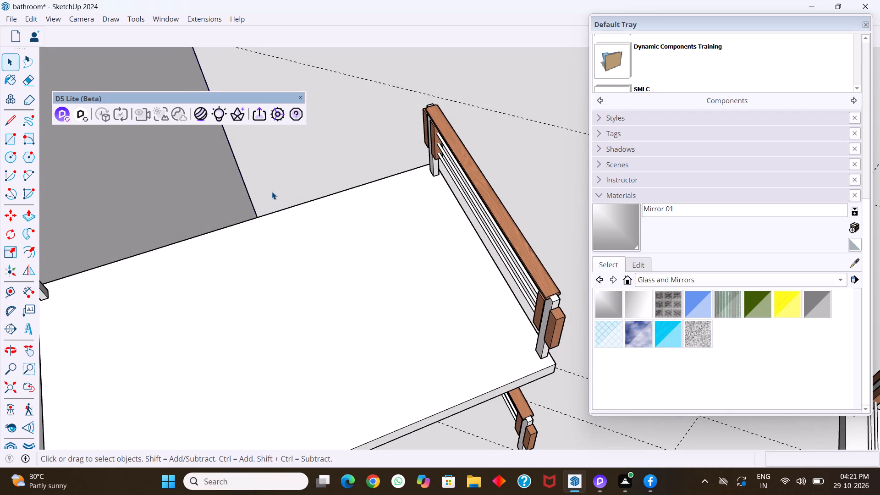
scroll(272, 192, down, 5)
middle_drag(276, 233, 253, 161)
middle_drag(268, 246, 253, 224)
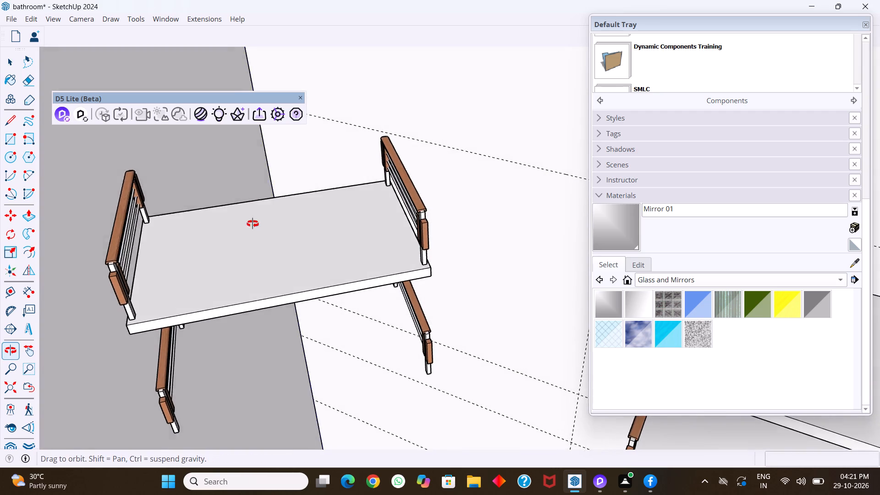
middle_drag(253, 224, 245, 199)
Explode the rotated shelf copy and delete the two side rails of its lower tier.
click(176, 327)
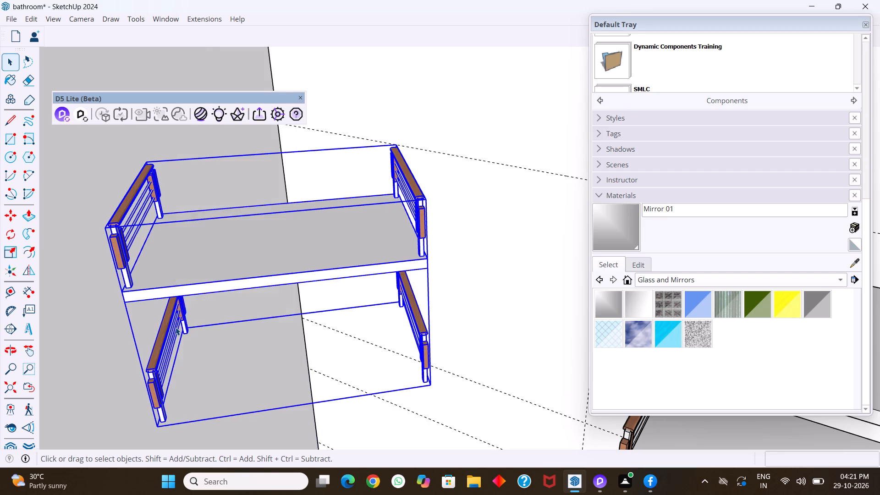
right_click(176, 327)
click(216, 76)
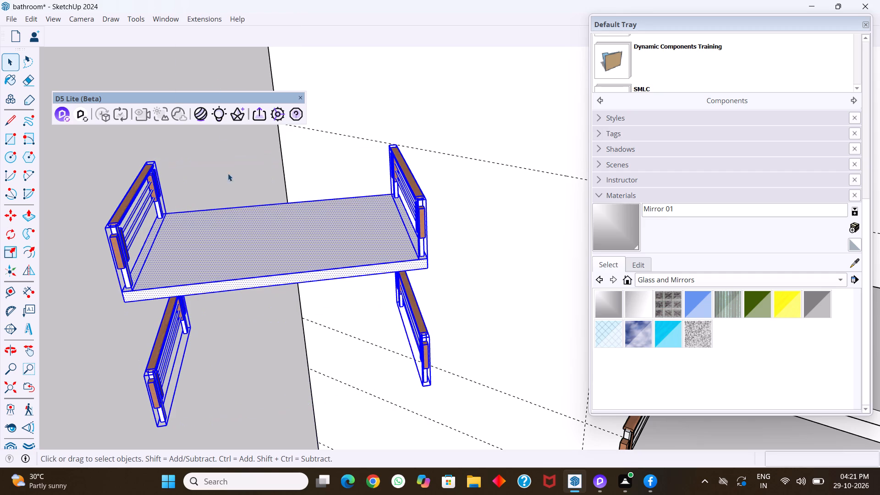
click(165, 336)
key(Delete)
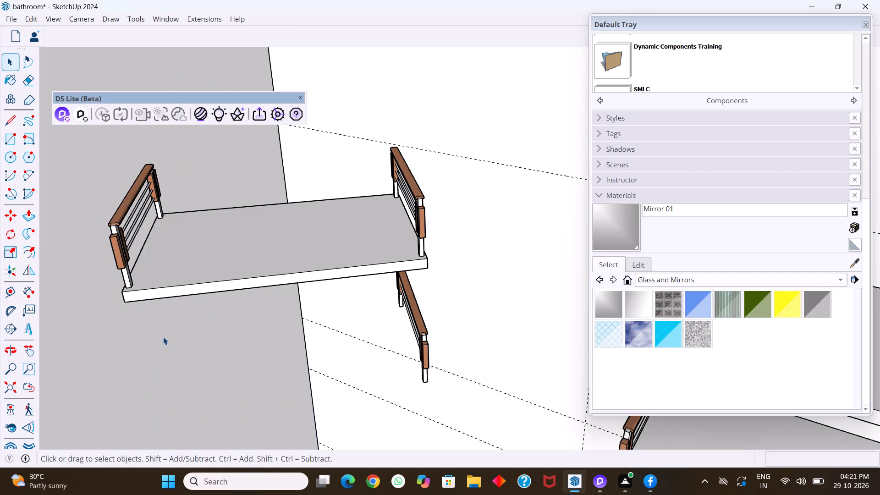
click(422, 318)
key(Delete)
Make the remaining shelf board of the exploded copy a group of its own.
triple_click(370, 248)
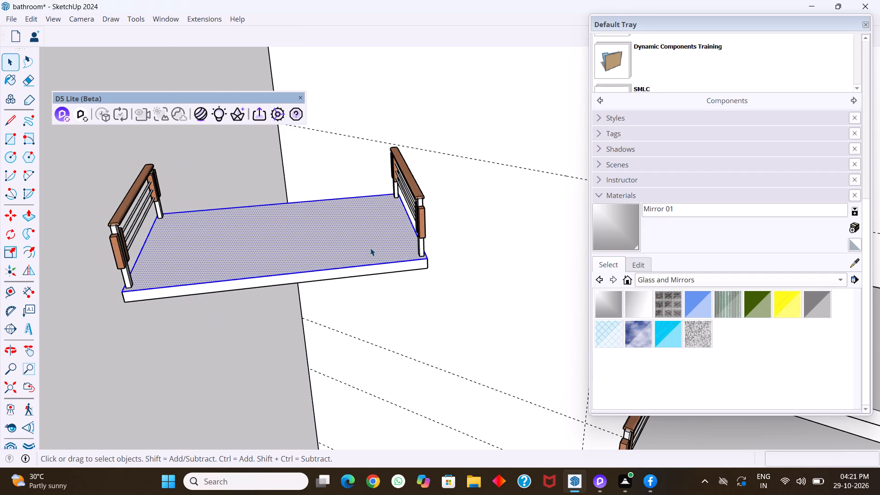
click(370, 248)
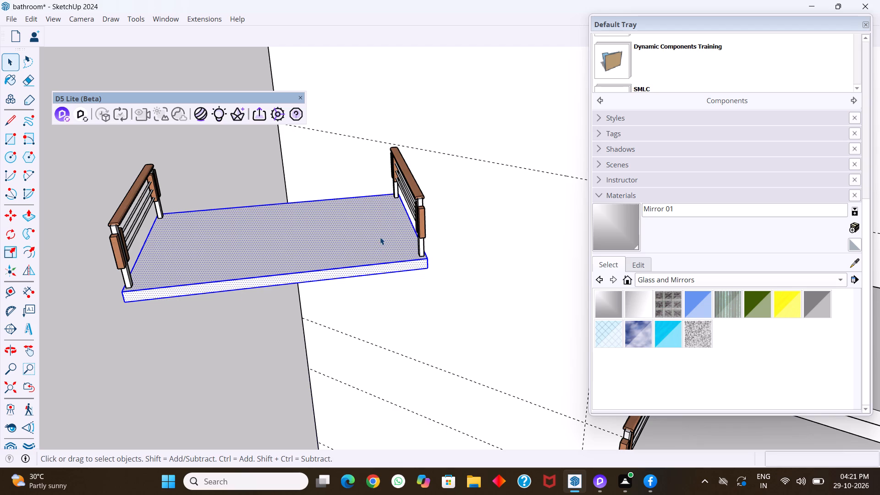
right_click(380, 237)
click(420, 107)
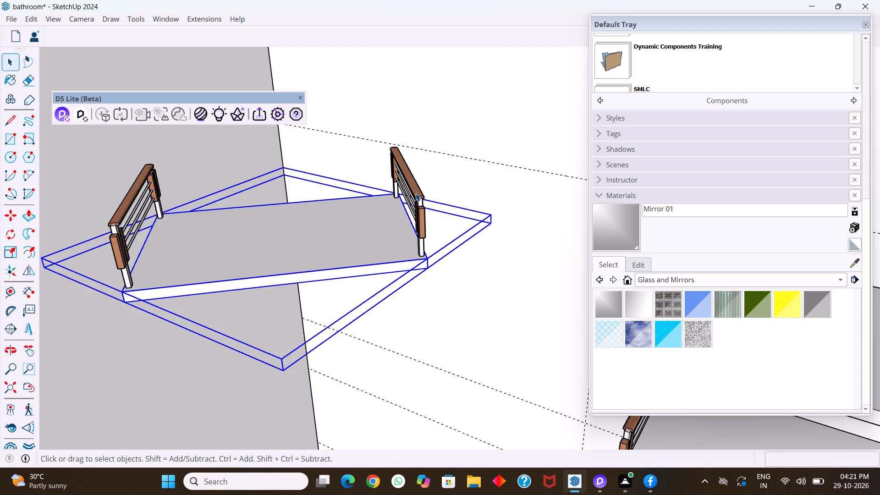
Group the shelf board together with its two side rails as a single-tier corner shelf.
click(415, 193)
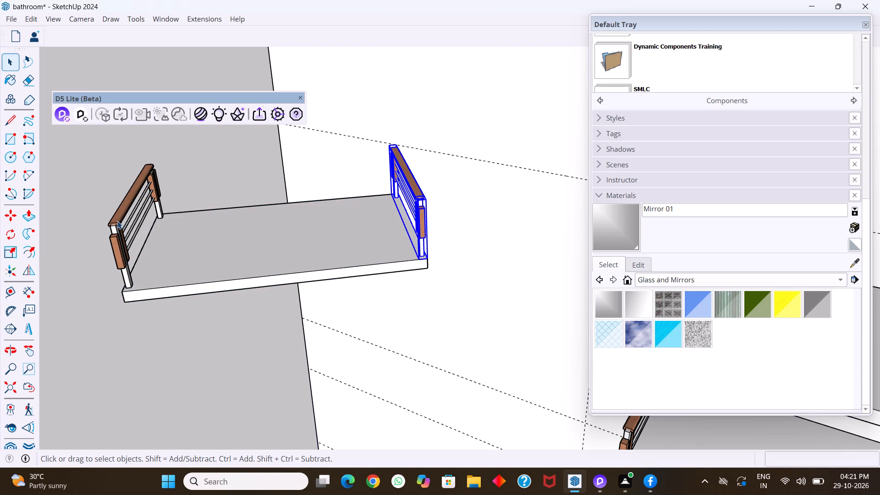
shift+click(117, 221)
shift+click(203, 256)
right_click(203, 256)
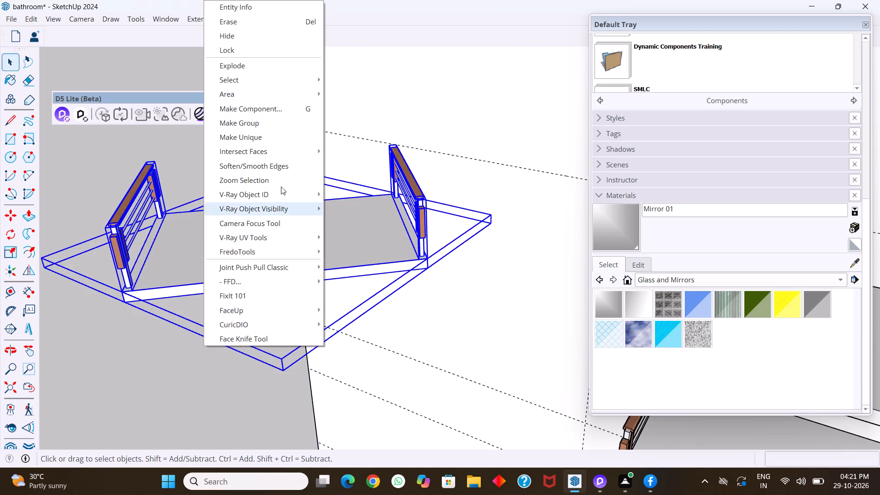
click(268, 125)
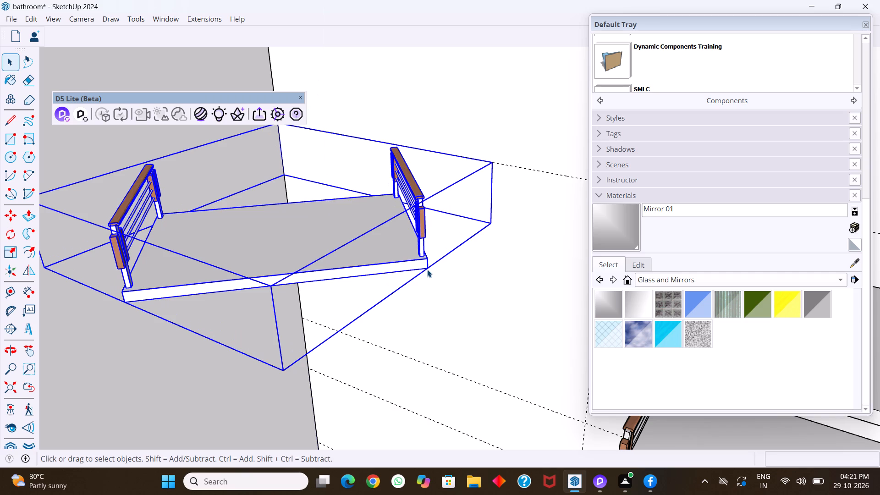
Move the corner shelf group up about 1 3/8" along the blue axis, from its lower front bounding-box corner.
key(m)
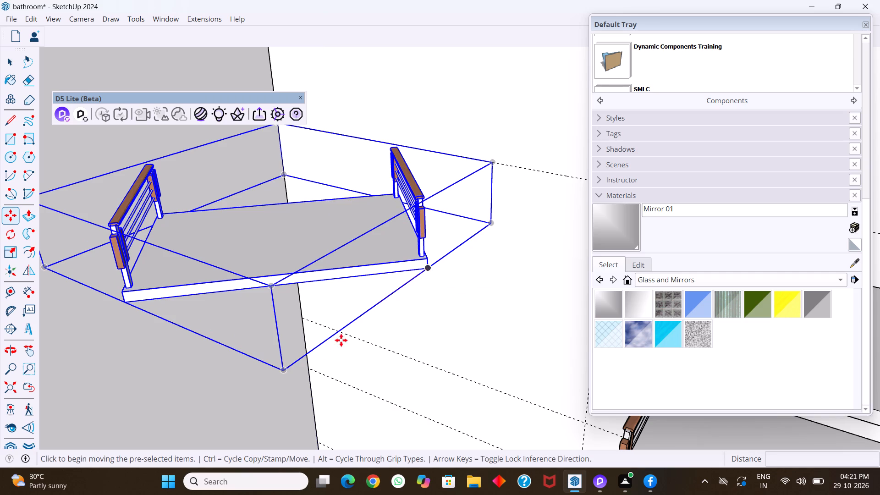
click(282, 371)
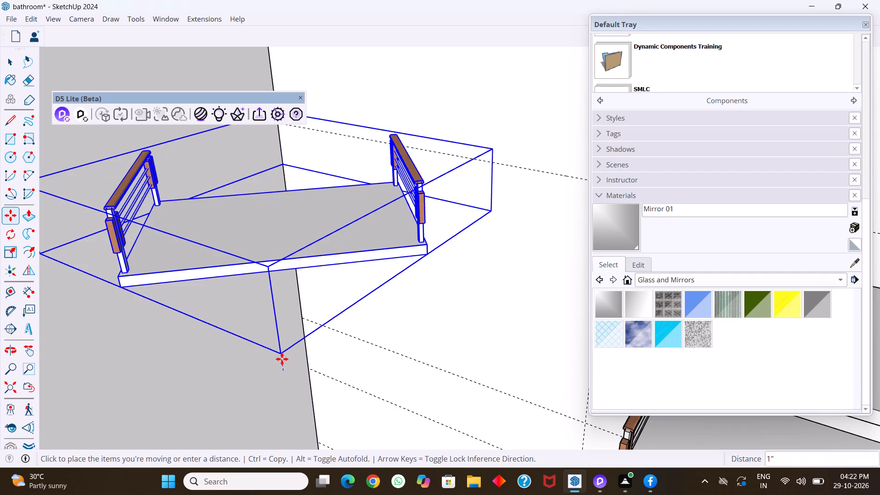
key(Left)
key(Right)
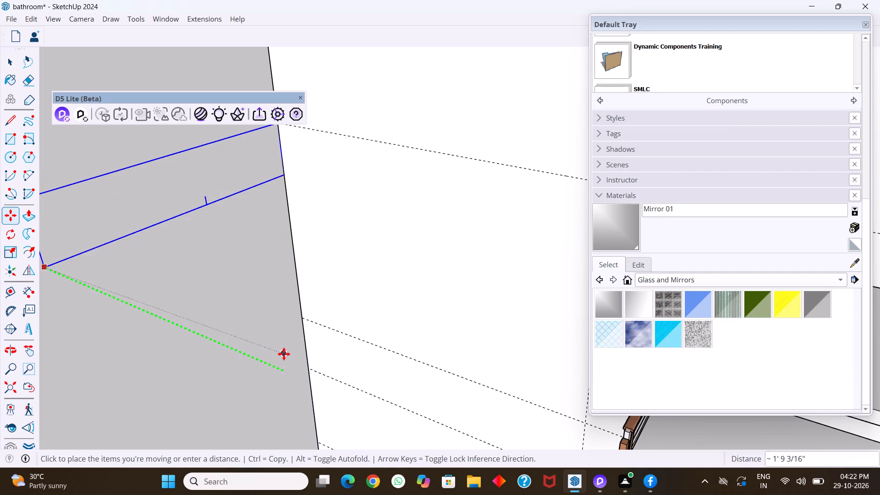
key(Up)
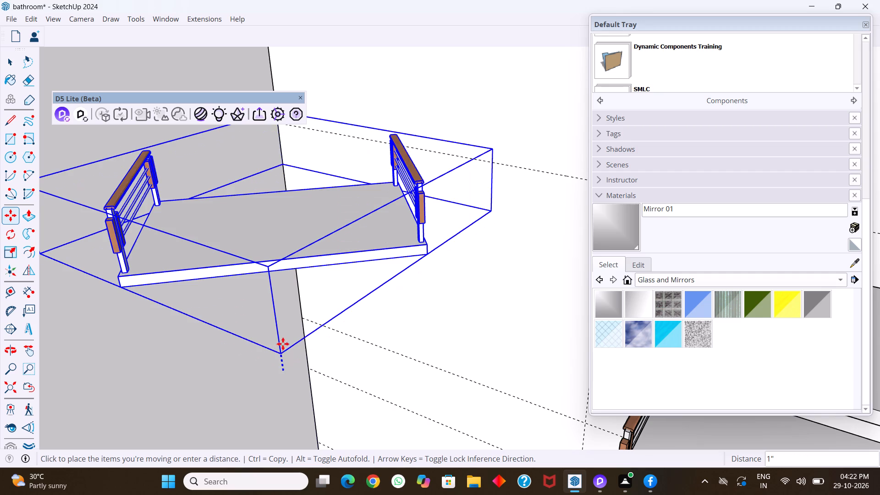
key(Down)
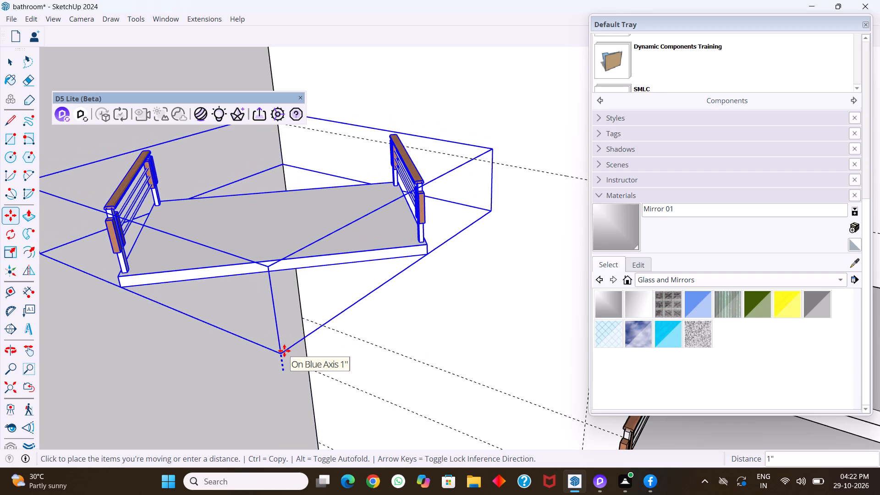
key(Left)
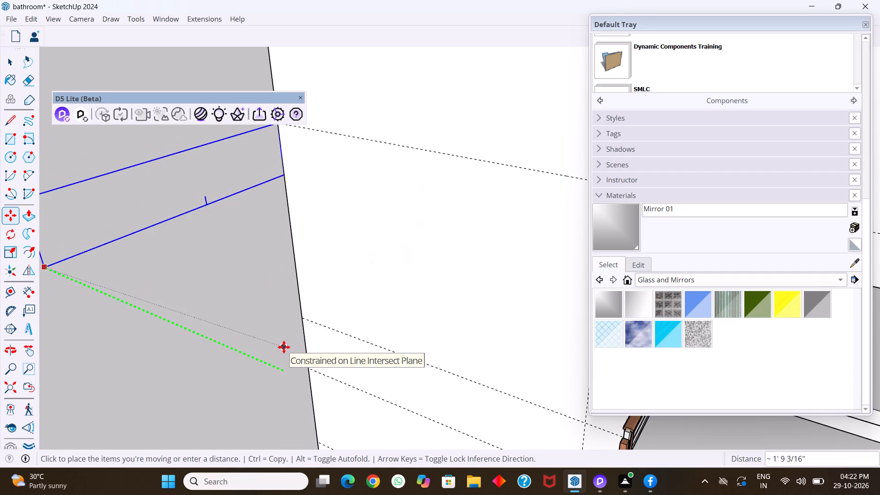
key(Right)
key(Up)
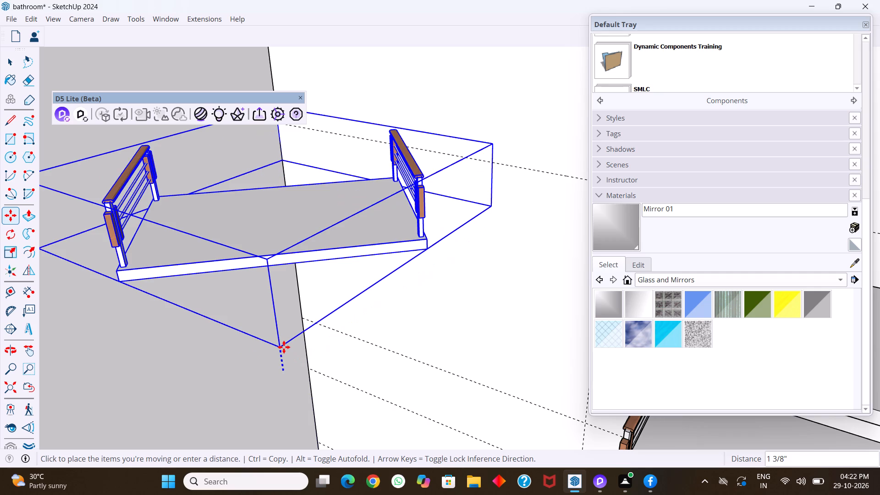
click(284, 347)
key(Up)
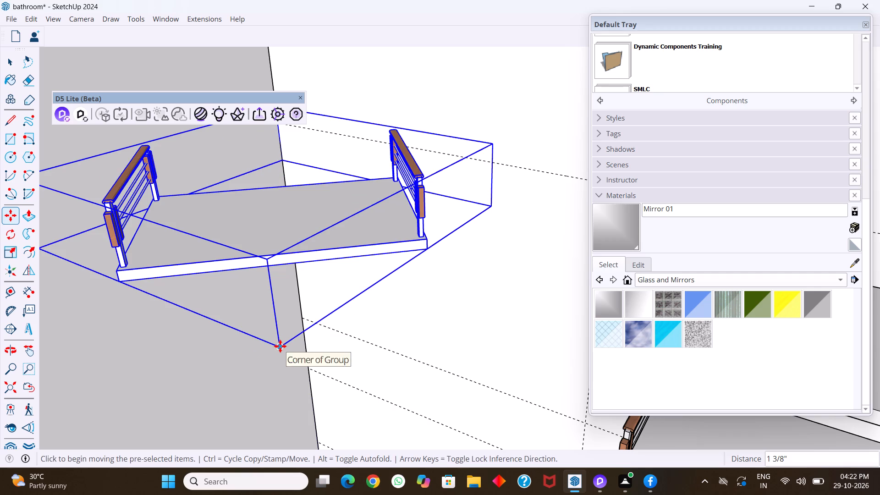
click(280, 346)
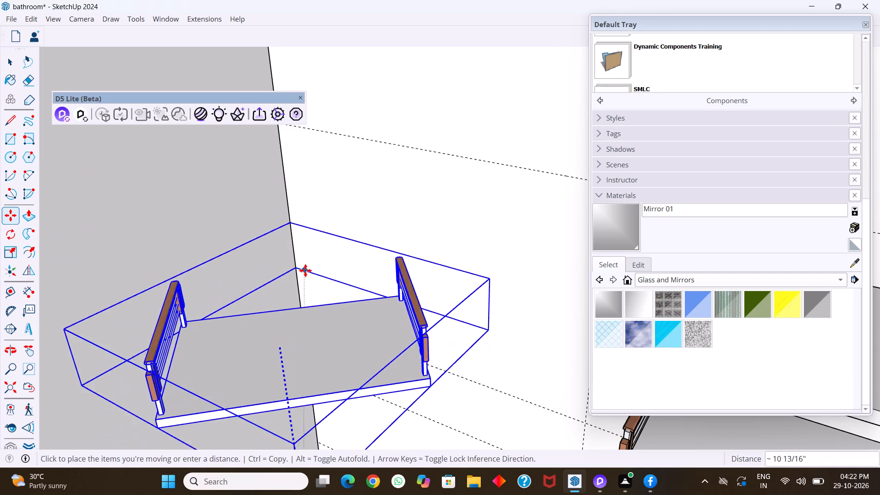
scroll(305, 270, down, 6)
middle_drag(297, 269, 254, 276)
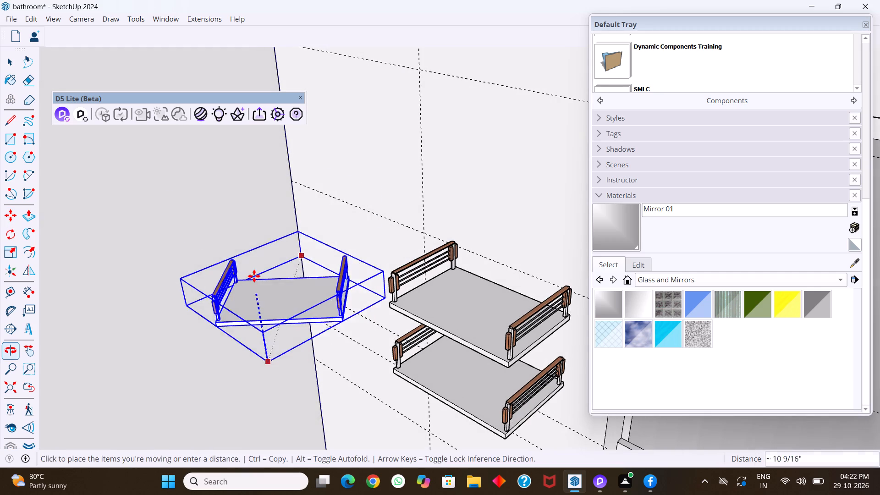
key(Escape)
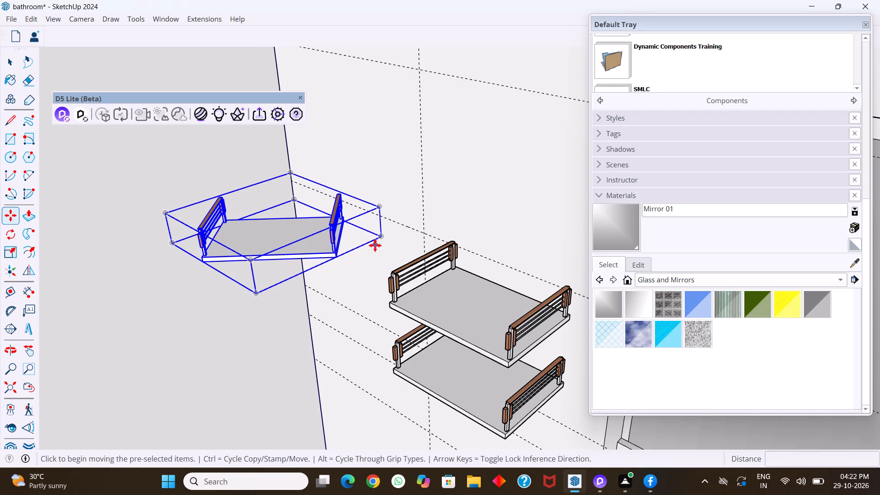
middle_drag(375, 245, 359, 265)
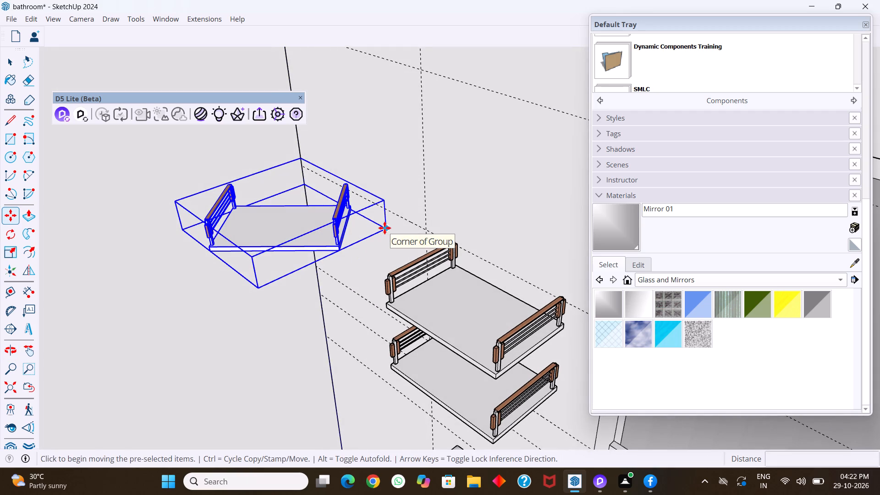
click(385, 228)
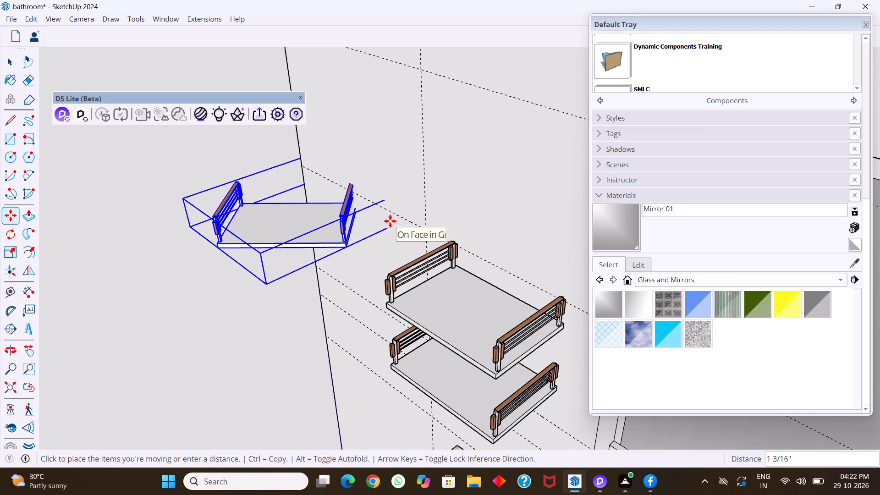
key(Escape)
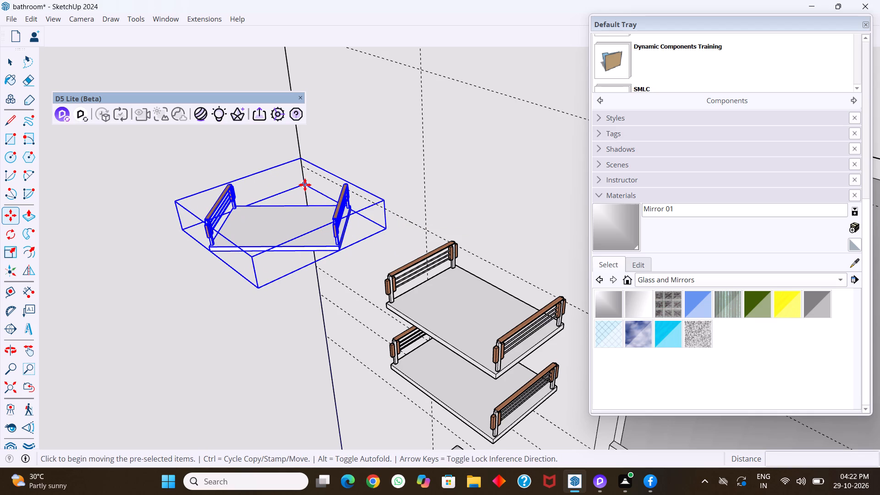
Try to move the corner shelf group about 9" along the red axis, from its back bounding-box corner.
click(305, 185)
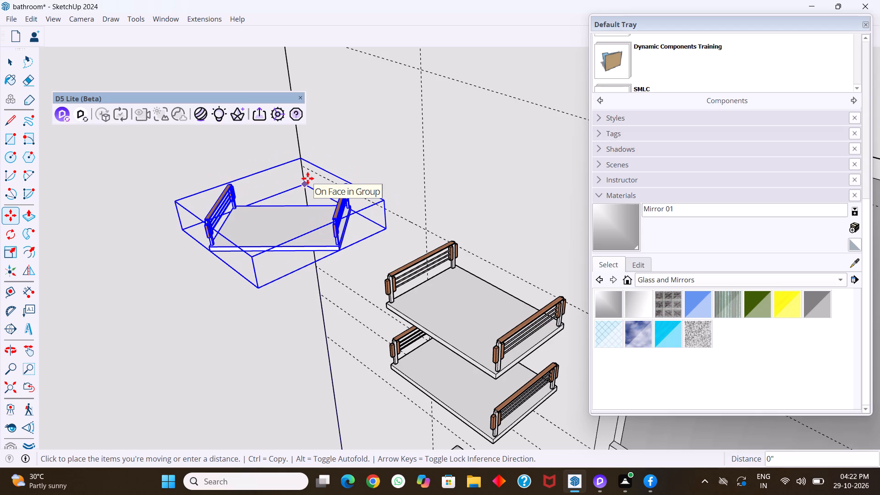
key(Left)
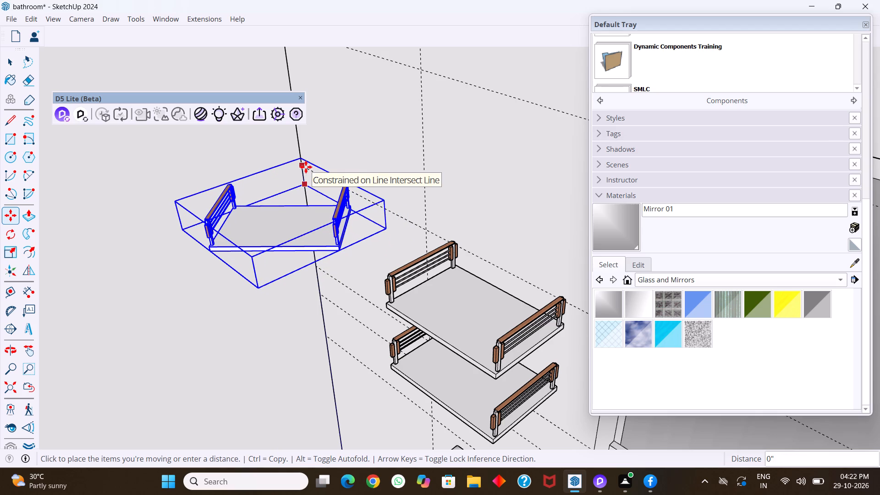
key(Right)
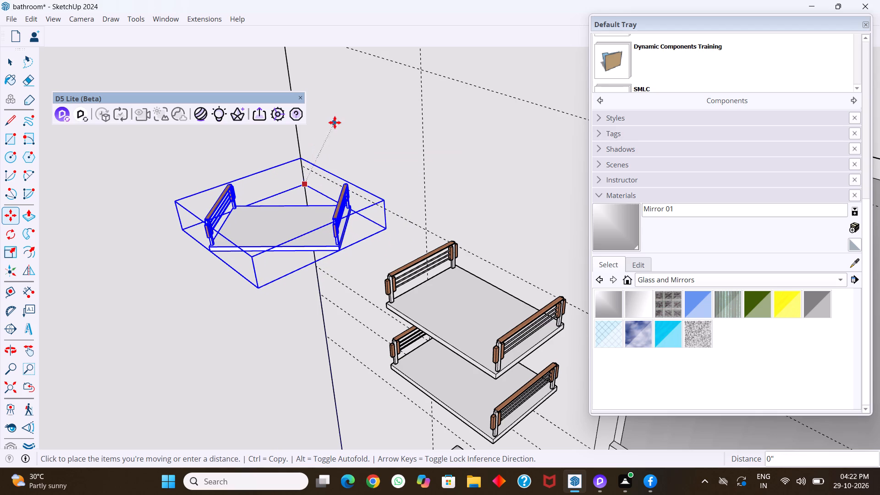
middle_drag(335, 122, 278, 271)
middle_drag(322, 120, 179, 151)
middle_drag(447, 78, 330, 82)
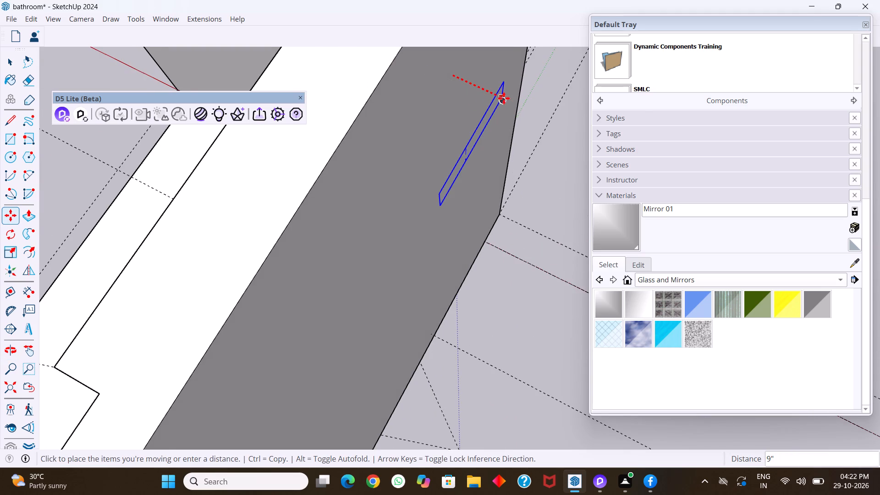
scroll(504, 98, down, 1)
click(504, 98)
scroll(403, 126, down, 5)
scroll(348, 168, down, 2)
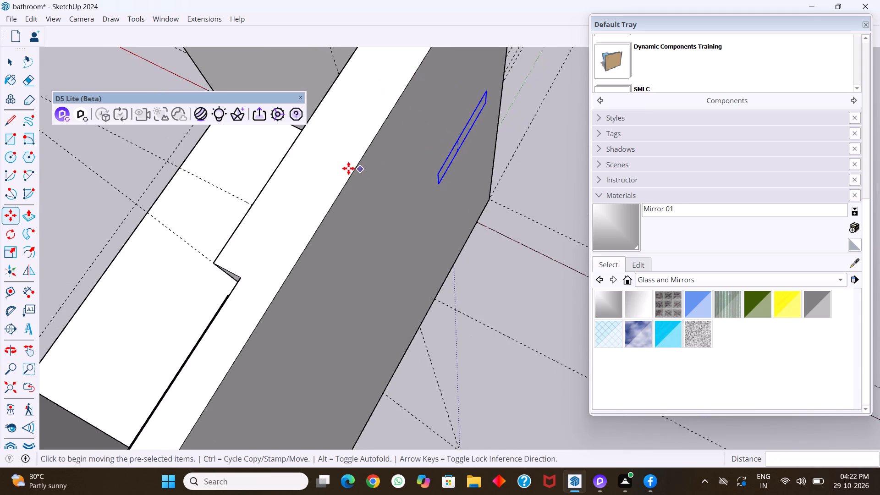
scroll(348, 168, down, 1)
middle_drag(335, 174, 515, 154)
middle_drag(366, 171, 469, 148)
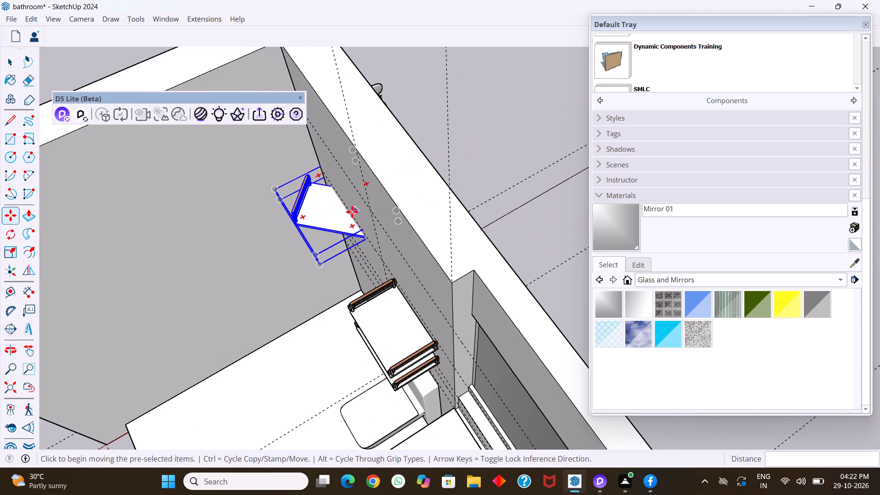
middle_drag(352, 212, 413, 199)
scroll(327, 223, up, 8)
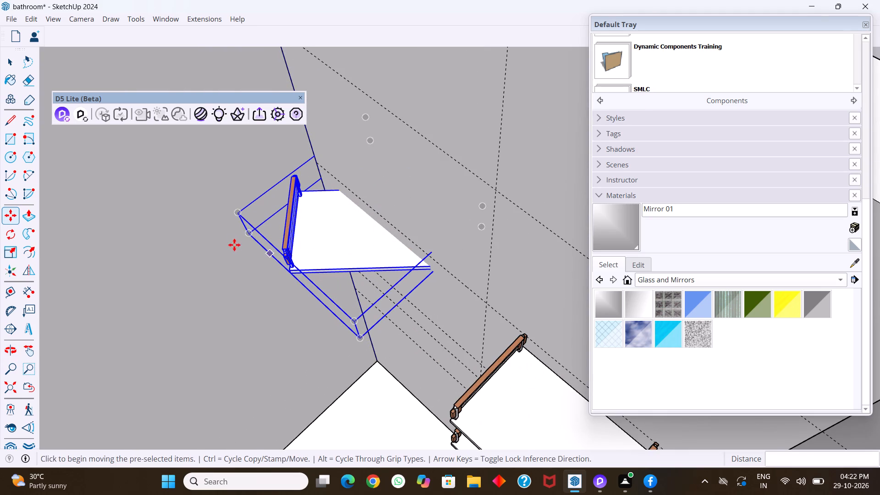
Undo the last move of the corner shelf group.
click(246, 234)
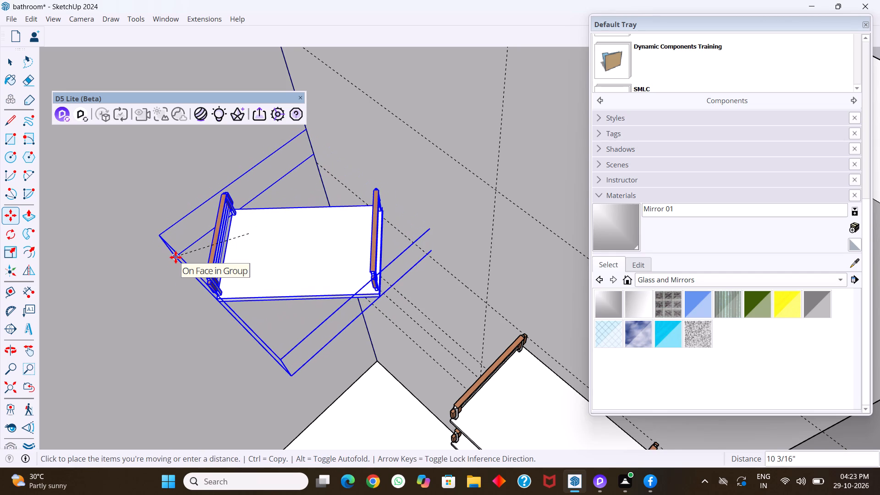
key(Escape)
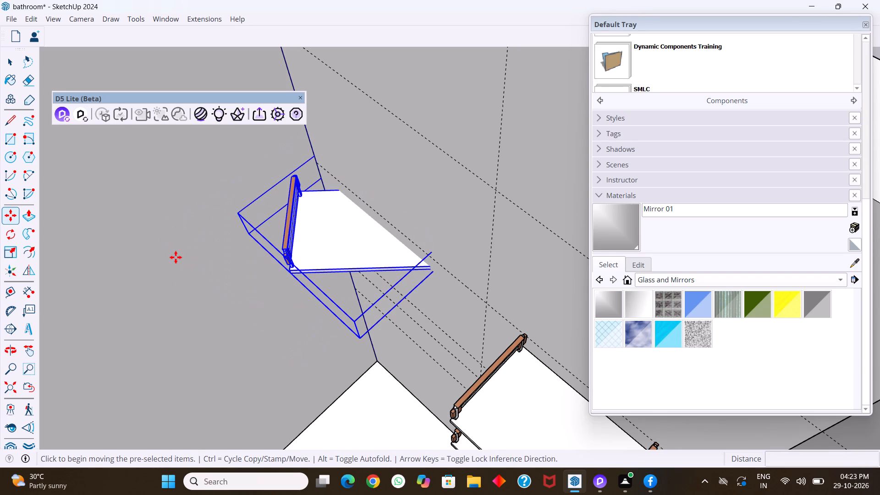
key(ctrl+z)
Move the corner shelf group about 8 3/4" into the room corner, using the board's front corner beside the toilet-wall rail as base point.
scroll(313, 248, down, 5)
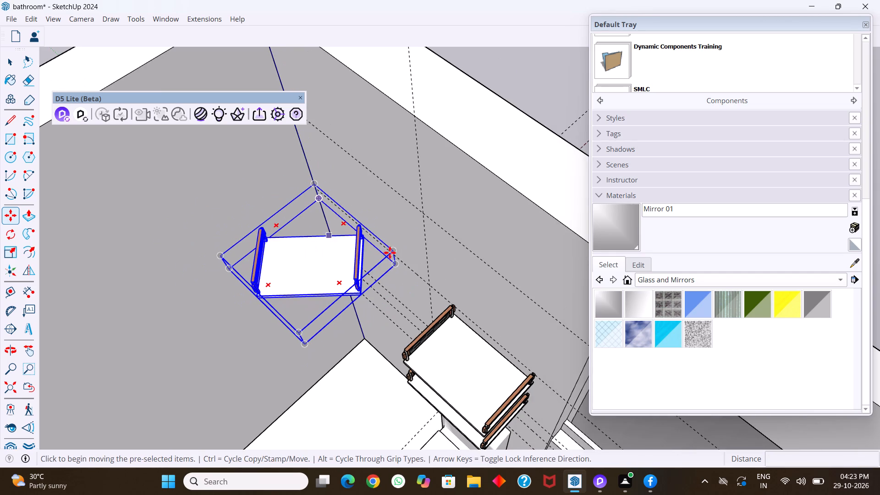
middle_drag(389, 250, 353, 123)
middle_drag(367, 184, 456, 169)
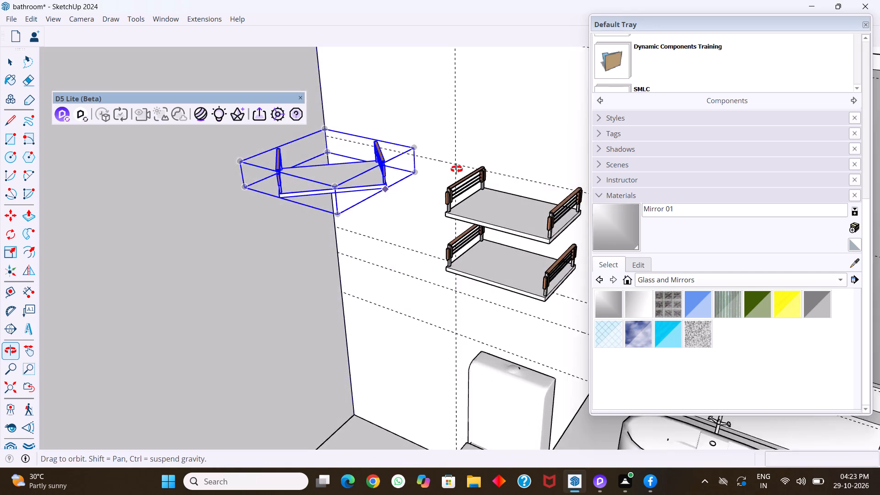
middle_drag(456, 169, 477, 168)
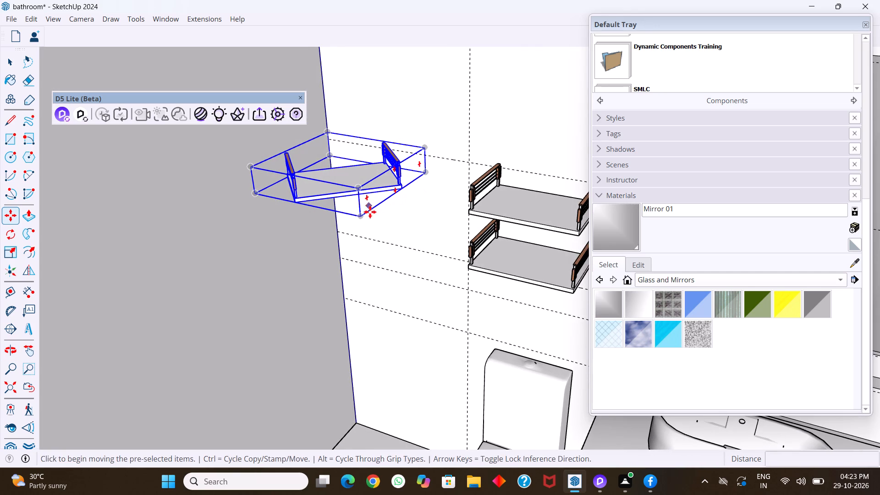
middle_drag(377, 183, 372, 207)
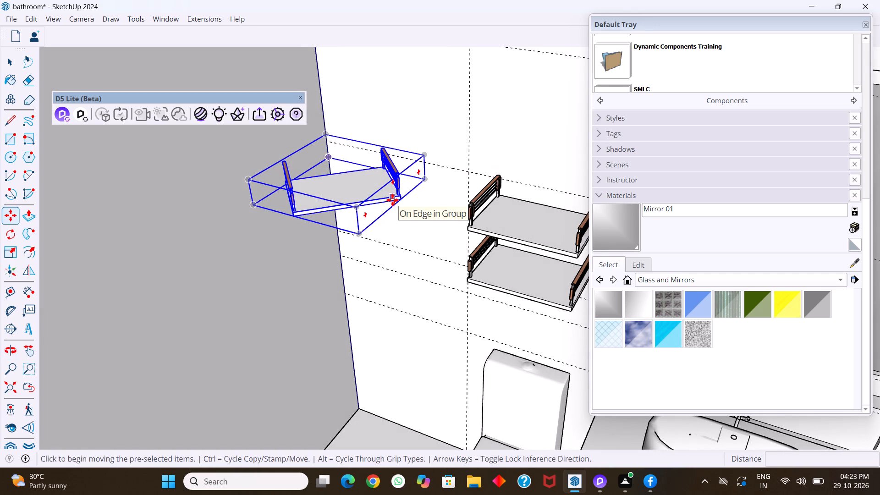
middle_drag(392, 200, 402, 272)
middle_drag(363, 230, 360, 260)
scroll(325, 228, up, 6)
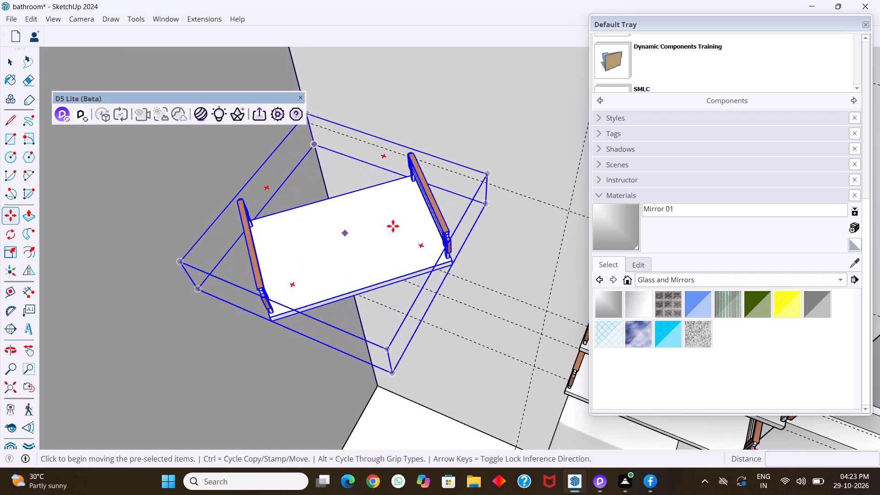
key(m)
click(453, 267)
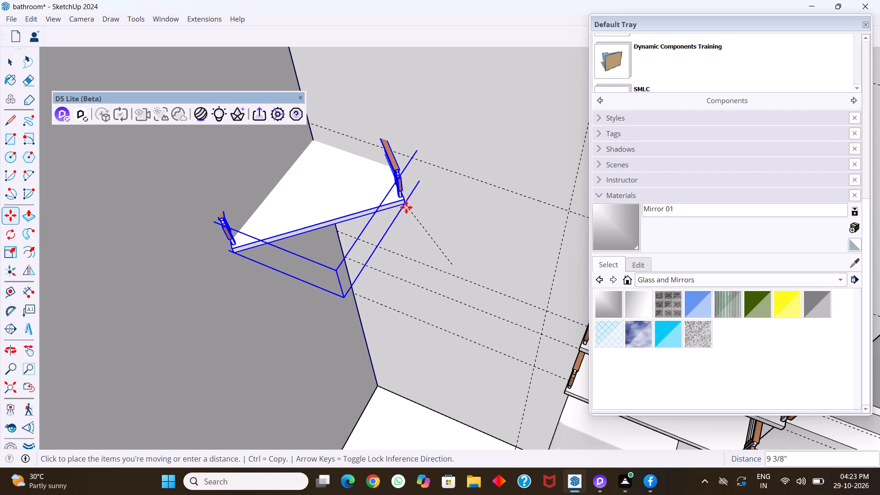
click(407, 208)
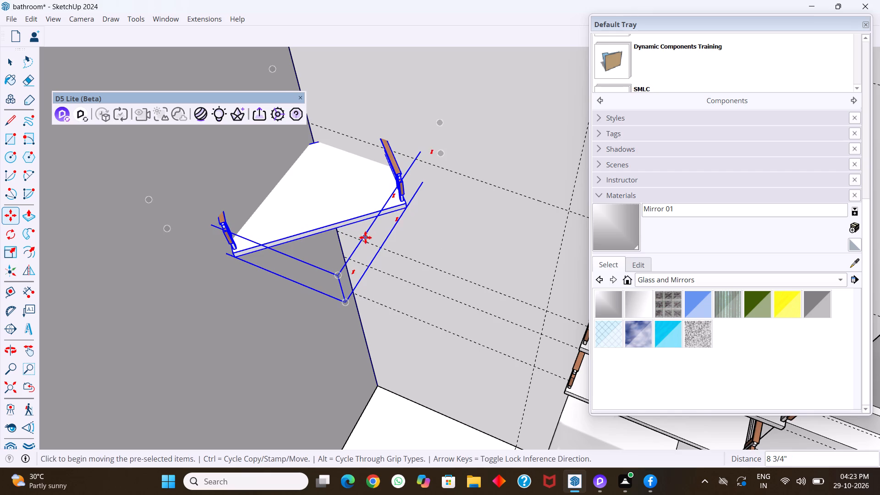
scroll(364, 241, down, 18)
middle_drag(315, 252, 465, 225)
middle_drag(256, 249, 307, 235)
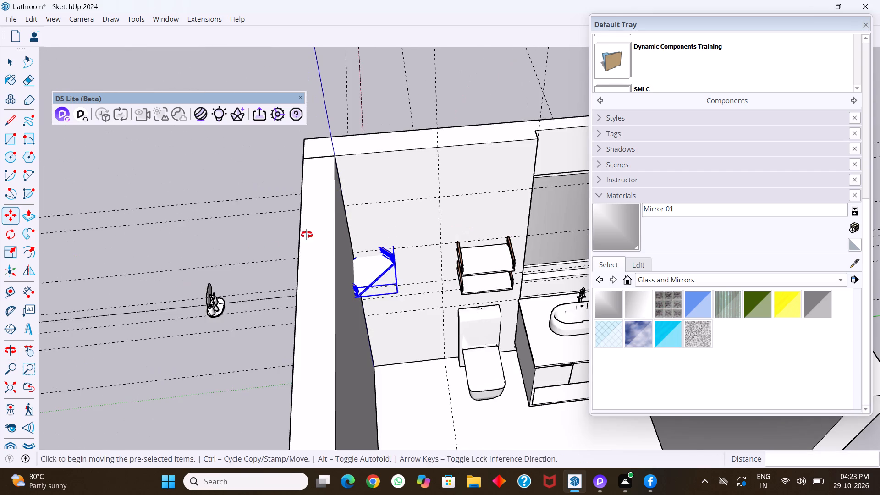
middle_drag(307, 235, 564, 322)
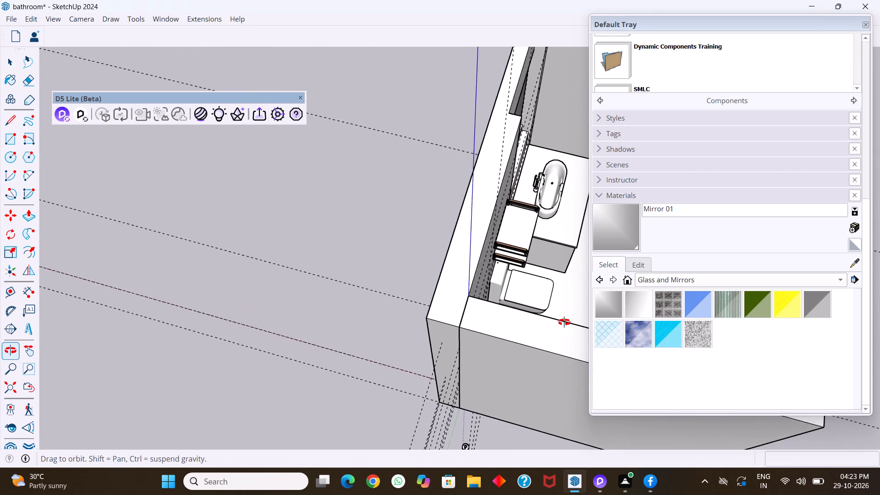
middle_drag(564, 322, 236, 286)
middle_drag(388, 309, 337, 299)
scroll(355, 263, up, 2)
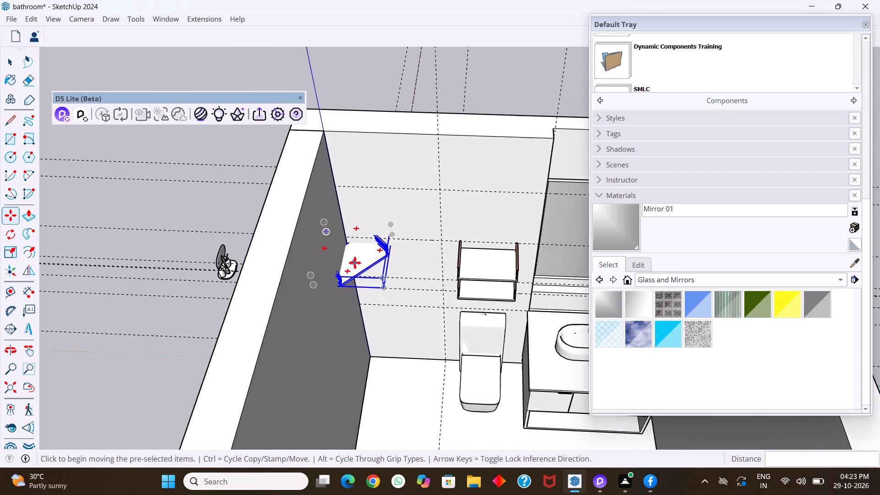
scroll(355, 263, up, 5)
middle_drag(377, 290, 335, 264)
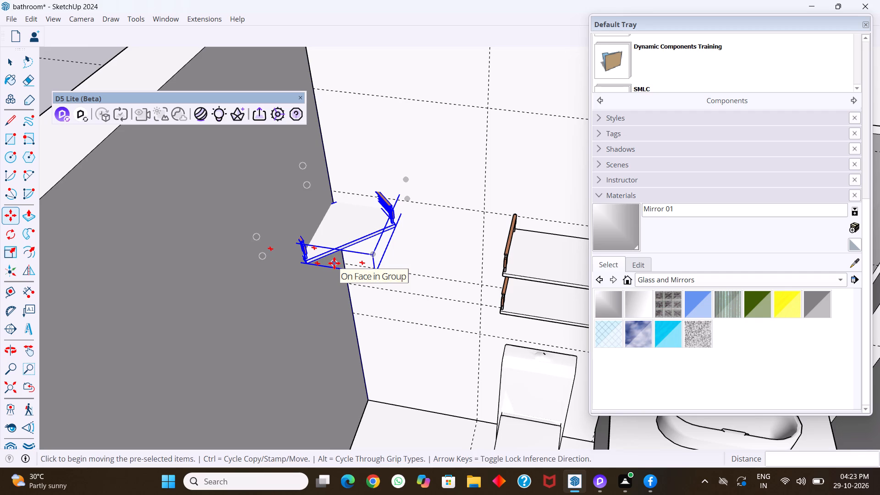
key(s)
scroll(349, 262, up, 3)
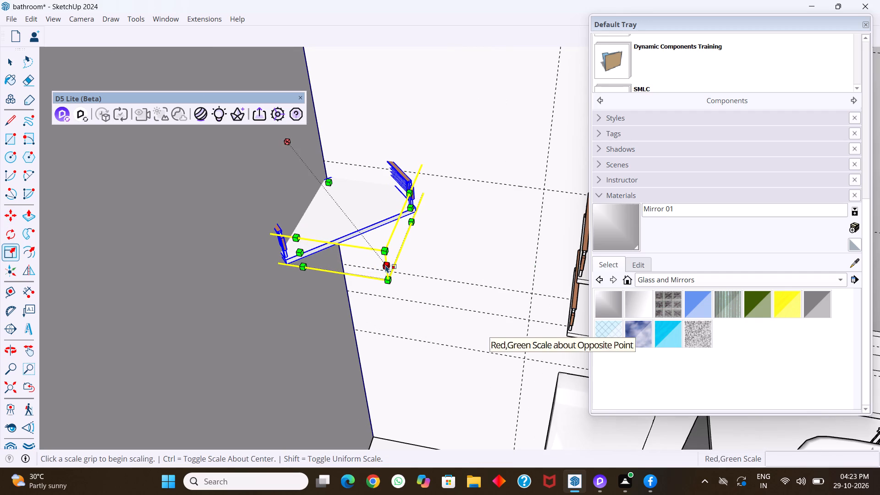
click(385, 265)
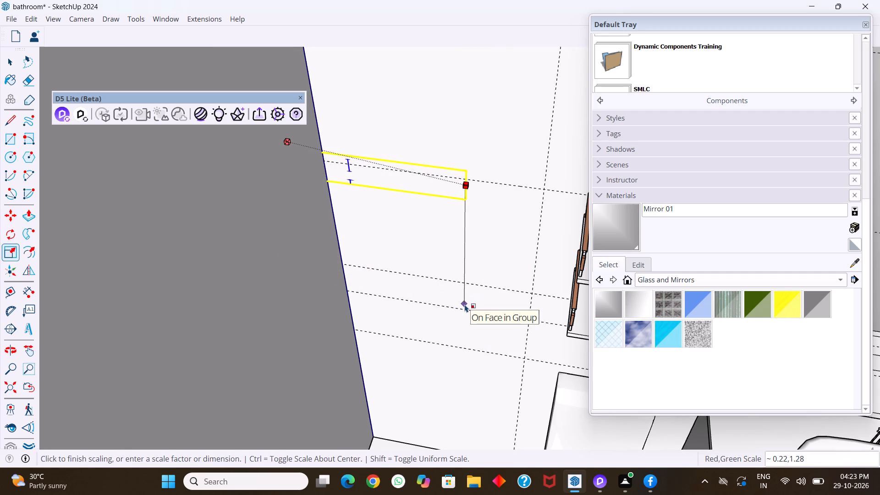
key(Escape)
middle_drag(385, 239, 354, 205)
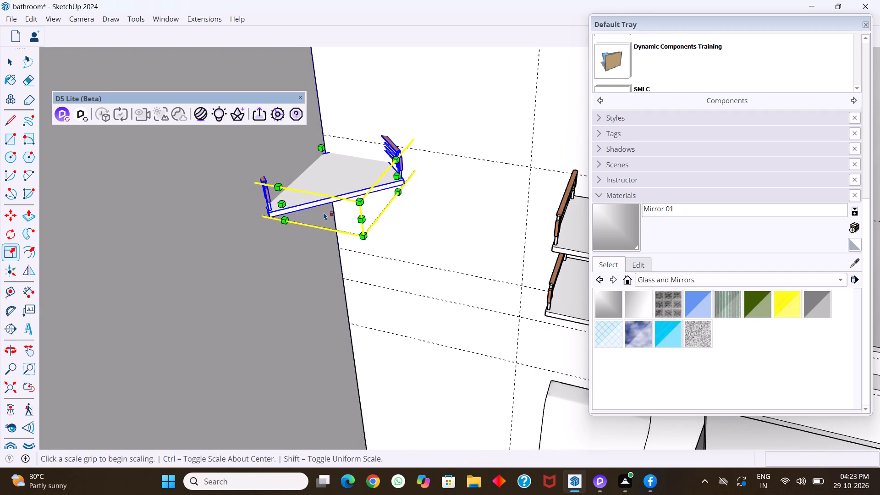
Inside the shelf board group, push/pull the board's front face outward by about 4 3/16".
key(space)
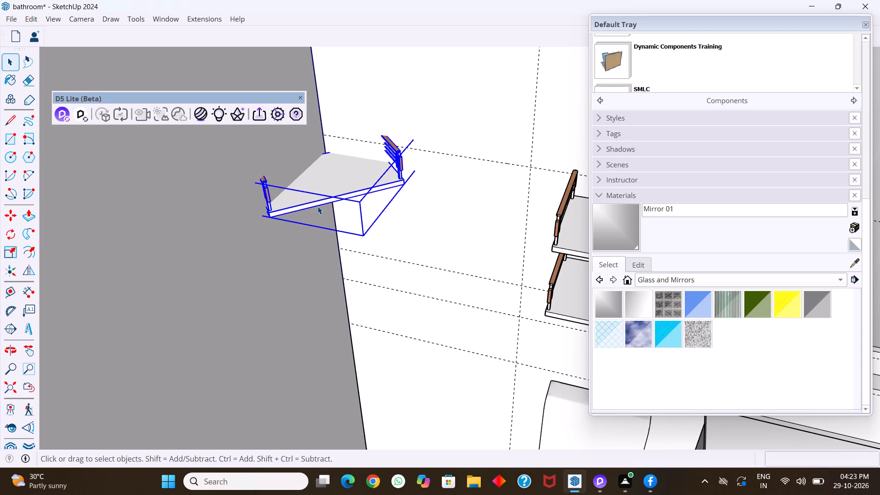
double_click(318, 206)
click(315, 203)
double_click(314, 203)
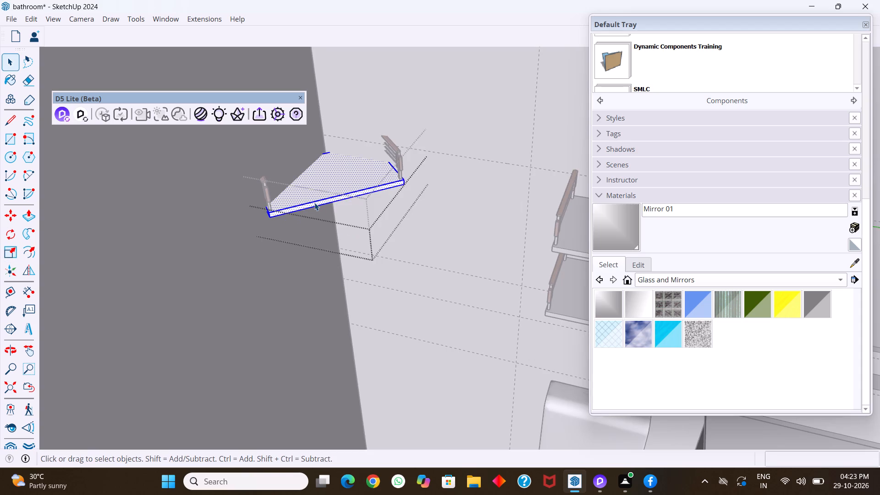
click(314, 203)
click(316, 203)
click(316, 203)
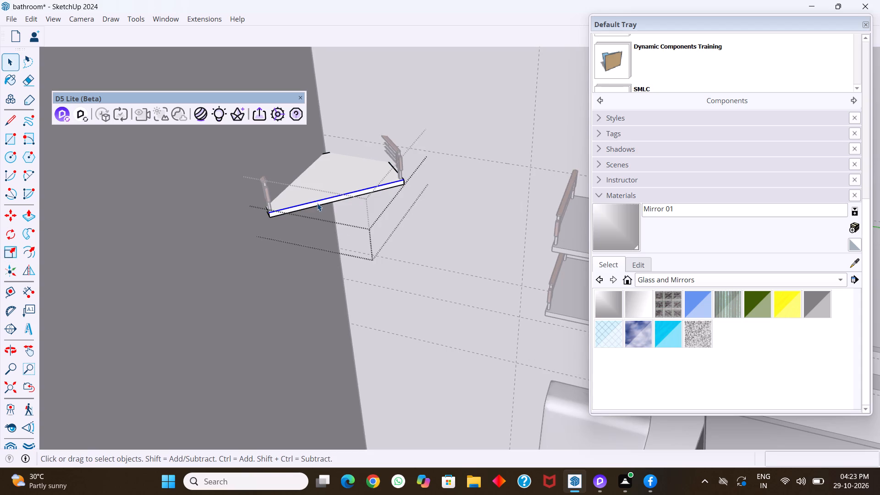
click(319, 203)
key(p)
click(319, 203)
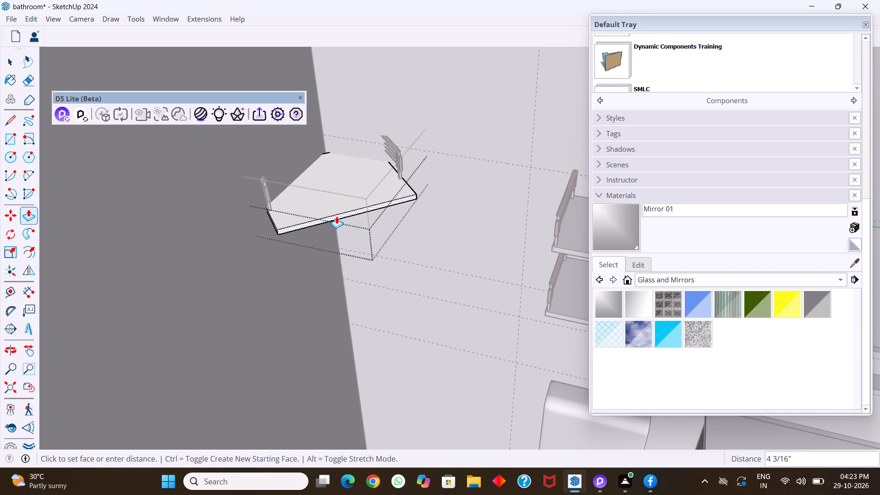
click(337, 216)
key(space)
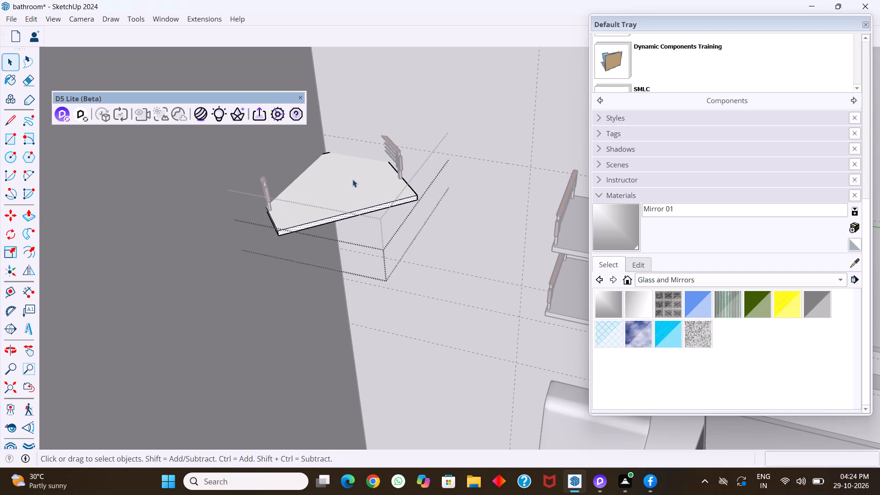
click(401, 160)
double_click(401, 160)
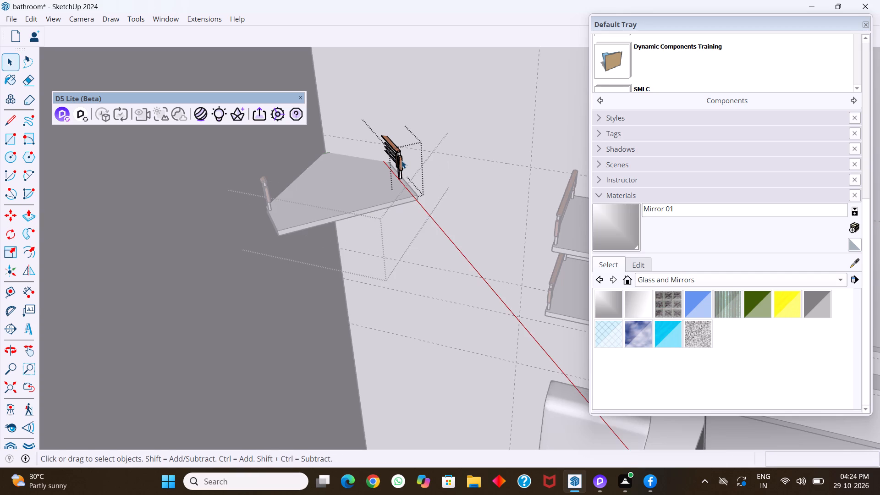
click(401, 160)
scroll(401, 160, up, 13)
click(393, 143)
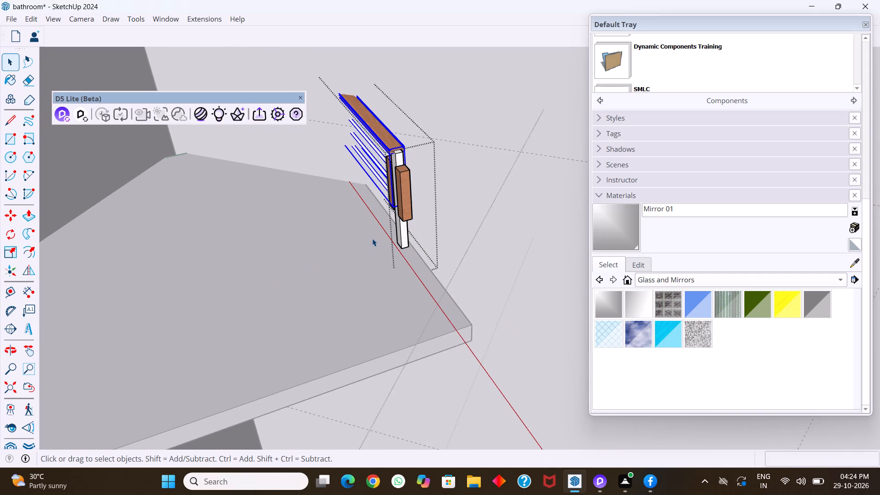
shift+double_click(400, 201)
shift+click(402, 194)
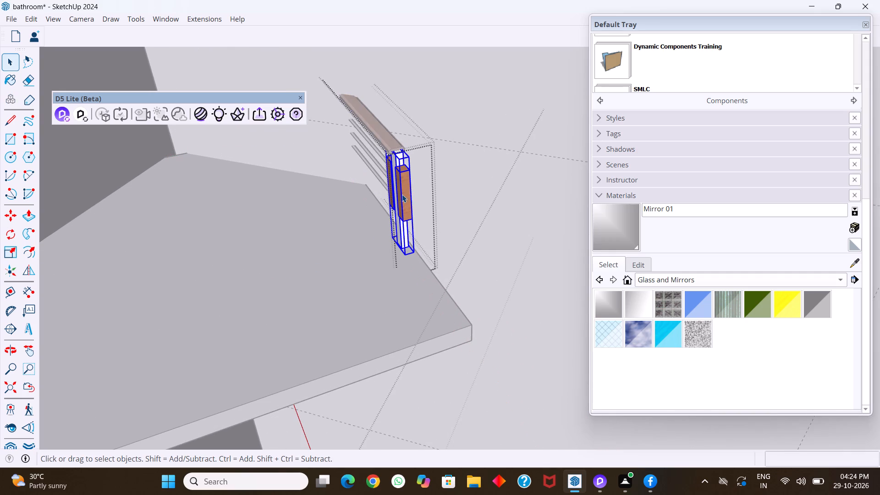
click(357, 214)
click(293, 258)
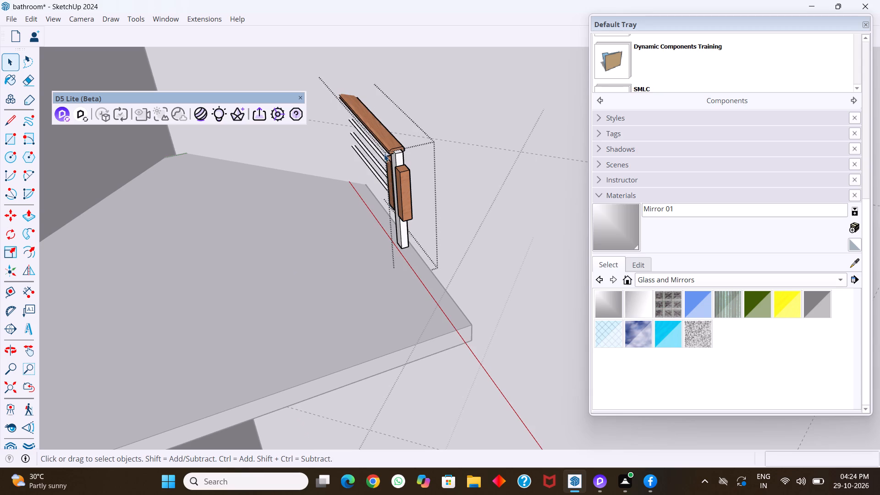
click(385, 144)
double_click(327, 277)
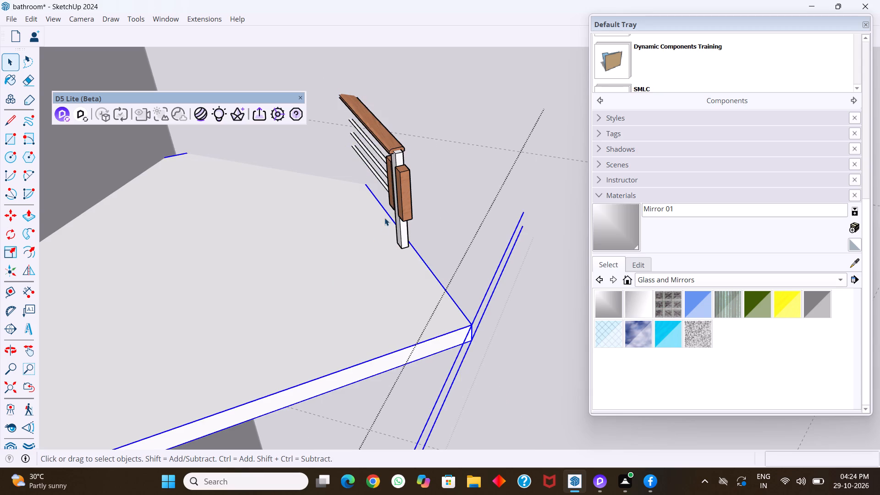
Scale the toilet-wall side rail along the red axis to about 1.37, extending its front end toward the board's front corner.
click(401, 197)
key(s)
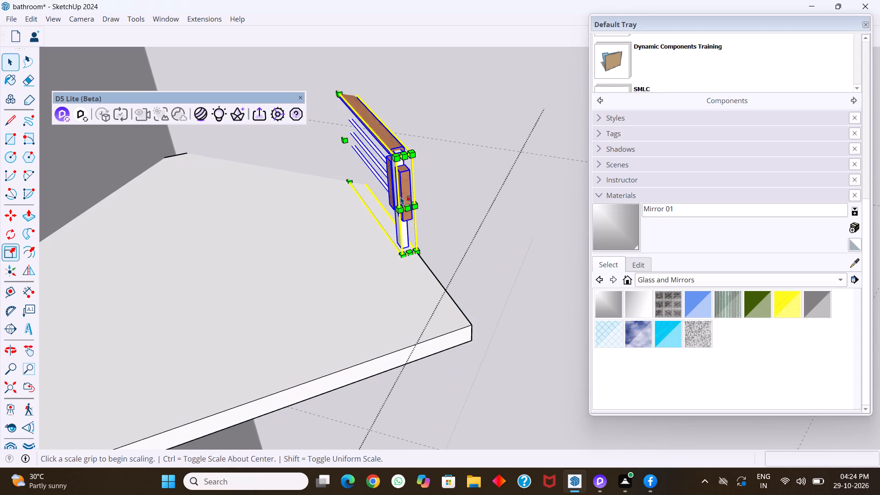
click(409, 208)
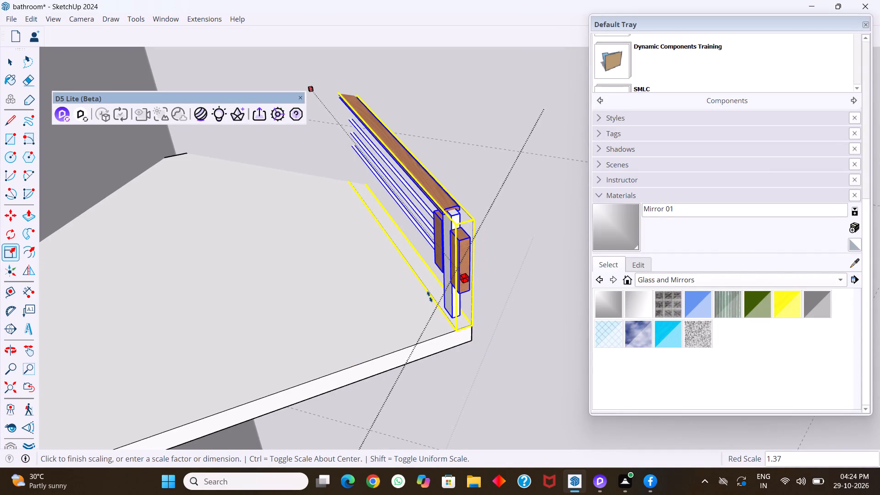
click(429, 297)
scroll(519, 282, down, 5)
scroll(415, 293, down, 8)
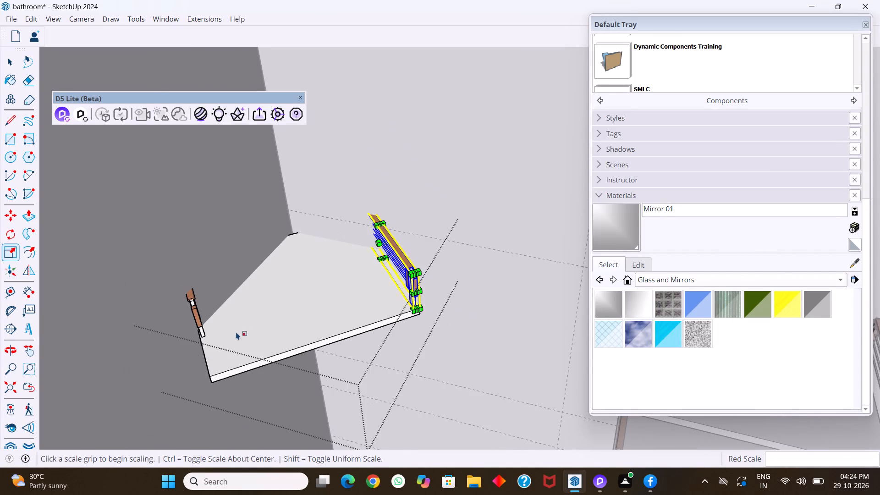
key(space)
Stretch the opposite side rail along the red axis so its front end reaches the board's front corner.
click(195, 313)
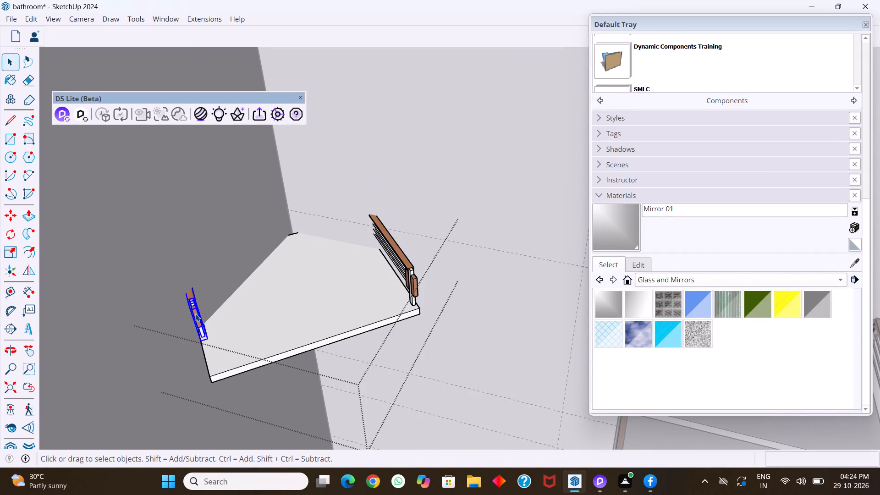
key(s)
scroll(199, 324, up, 4)
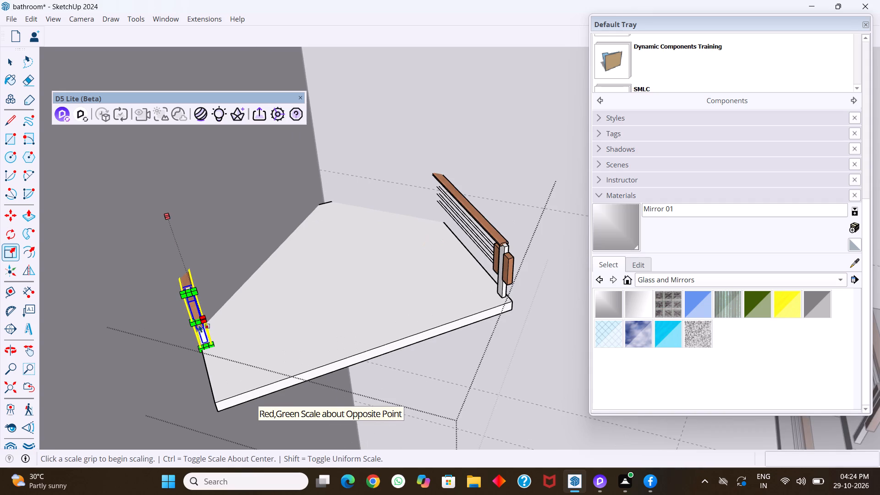
click(198, 322)
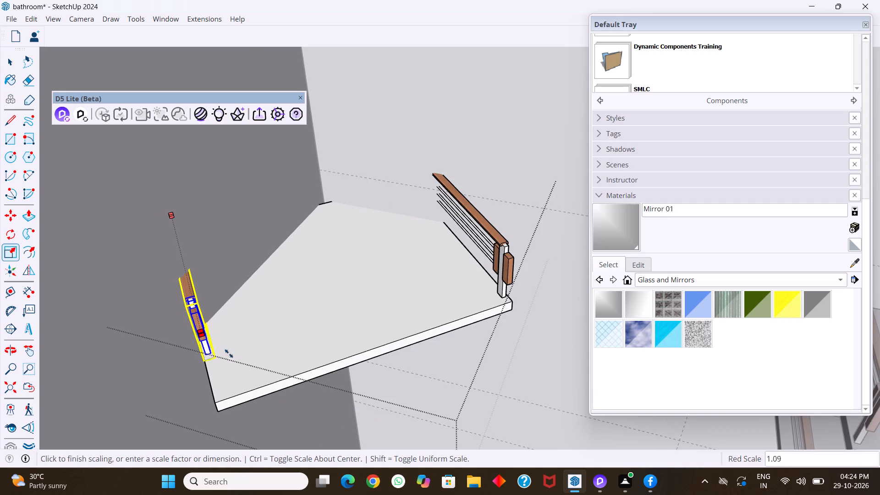
click(271, 388)
scroll(297, 329, down, 5)
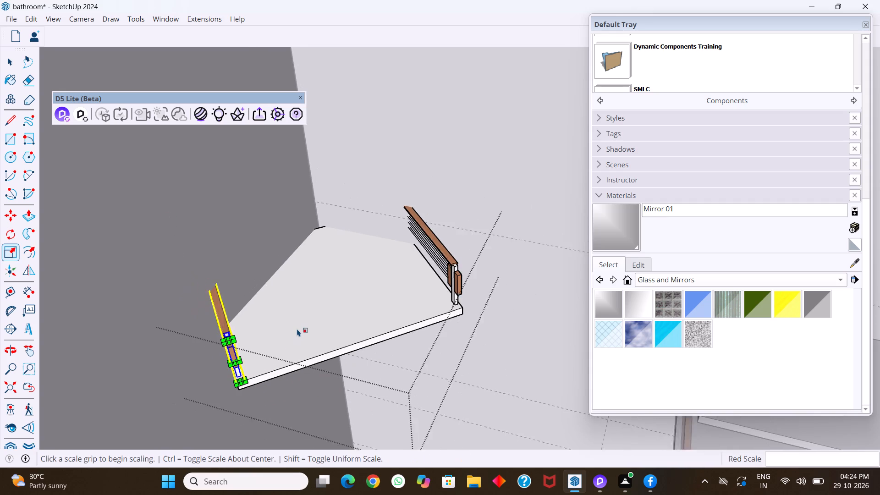
key(space)
Show back edges and shorten the toilet-wall side rail from its wall end along the red axis, by about 0.75 and again by 0.80.
scroll(299, 312, down, 5)
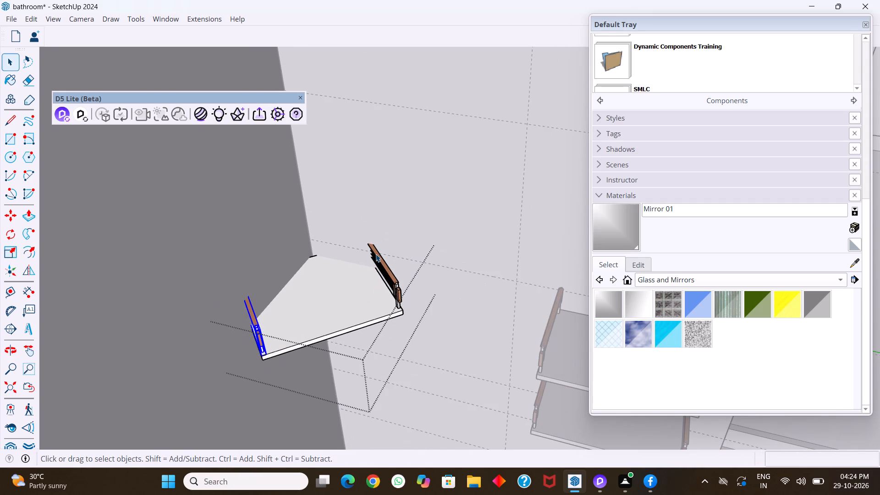
click(376, 254)
key(s)
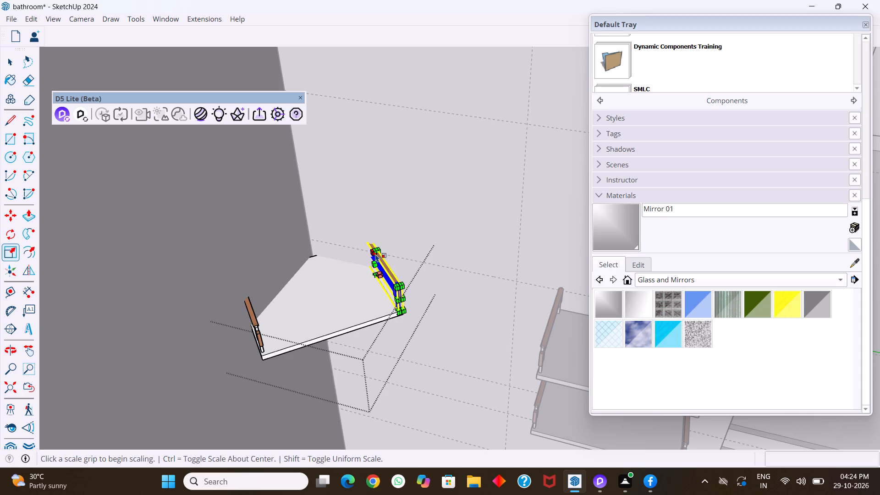
key(k)
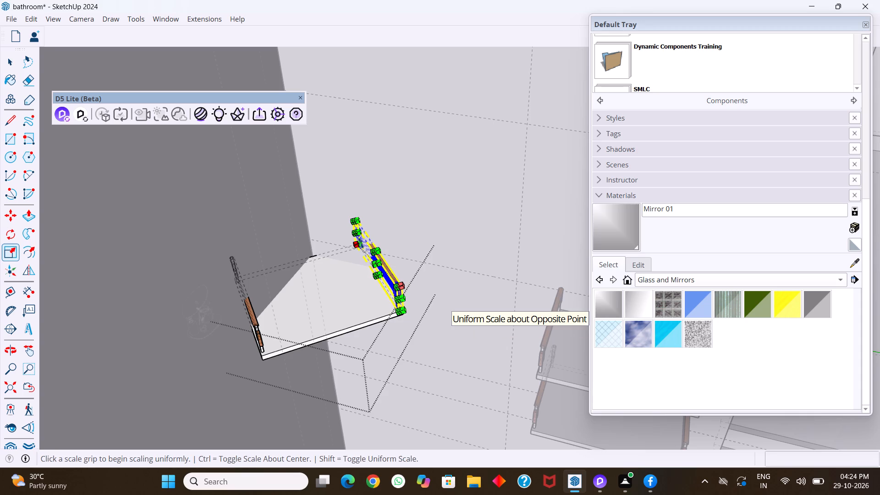
scroll(359, 234, up, 12)
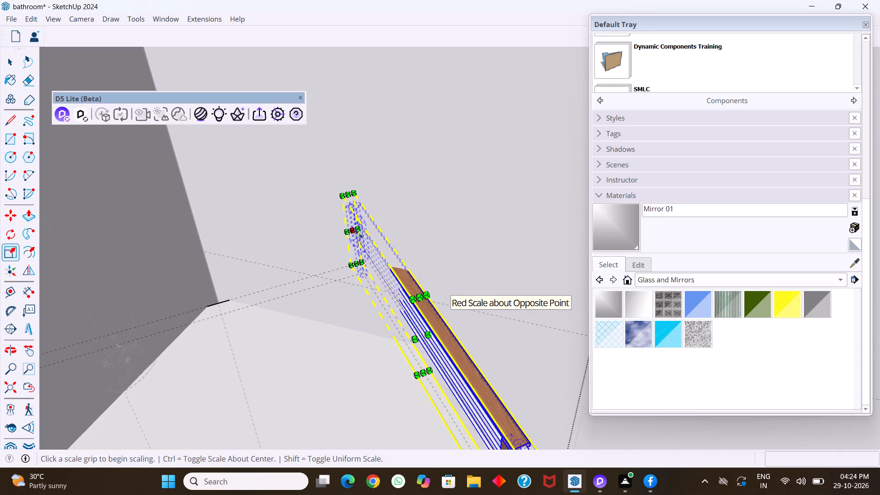
click(355, 234)
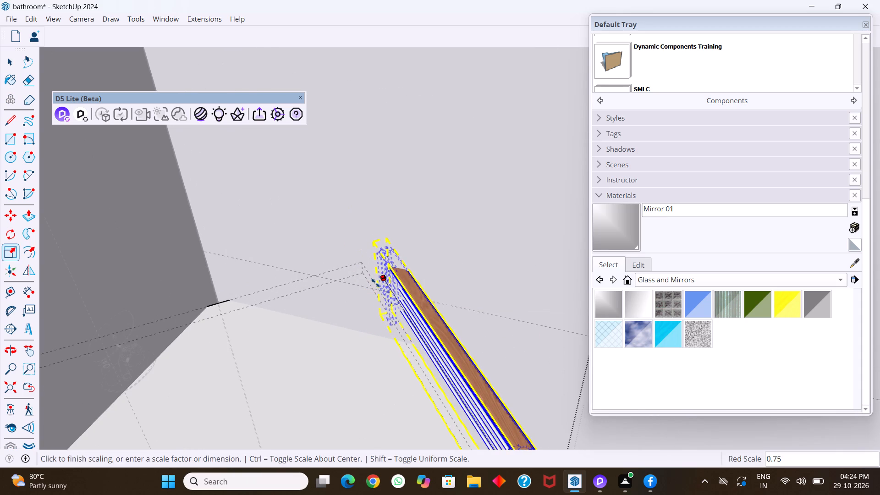
click(373, 279)
scroll(413, 262, down, 4)
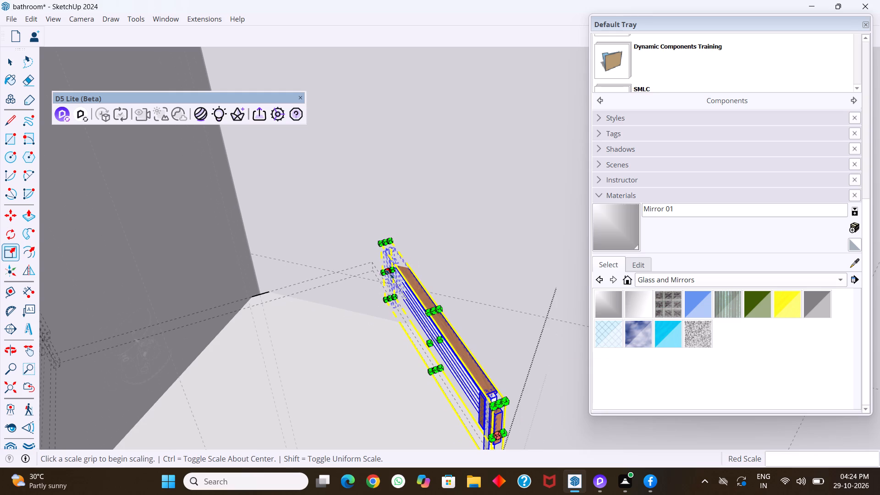
click(390, 274)
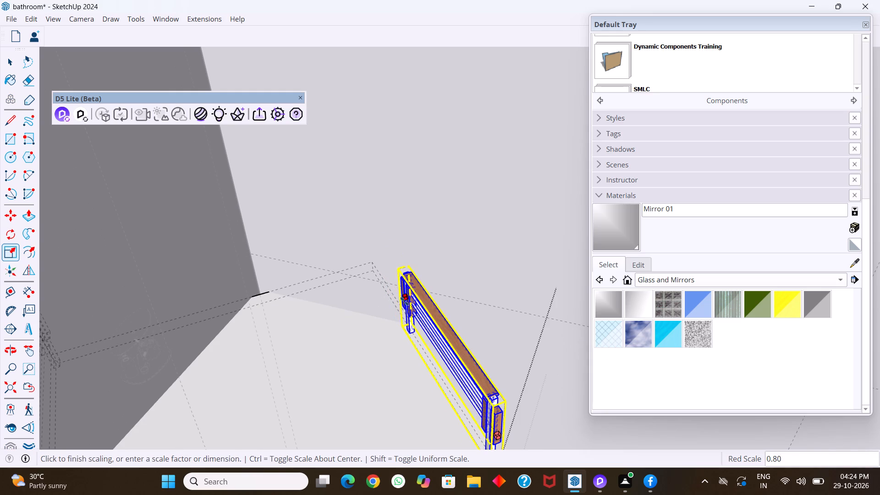
click(401, 299)
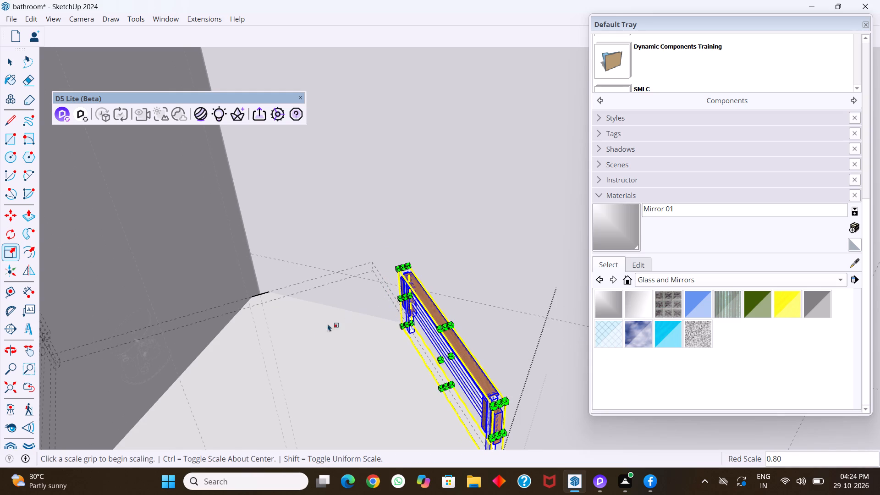
Shorten the opposite side rail from its wall end along the red axis to a scale of about 0.40.
scroll(289, 324, down, 9)
scroll(328, 293, down, 4)
middle_drag(307, 334, 251, 313)
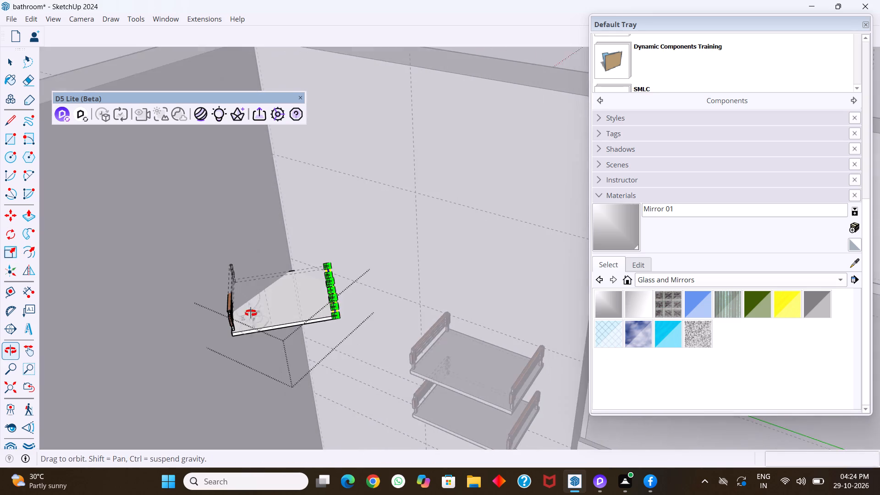
middle_drag(251, 313, 249, 311)
key(space)
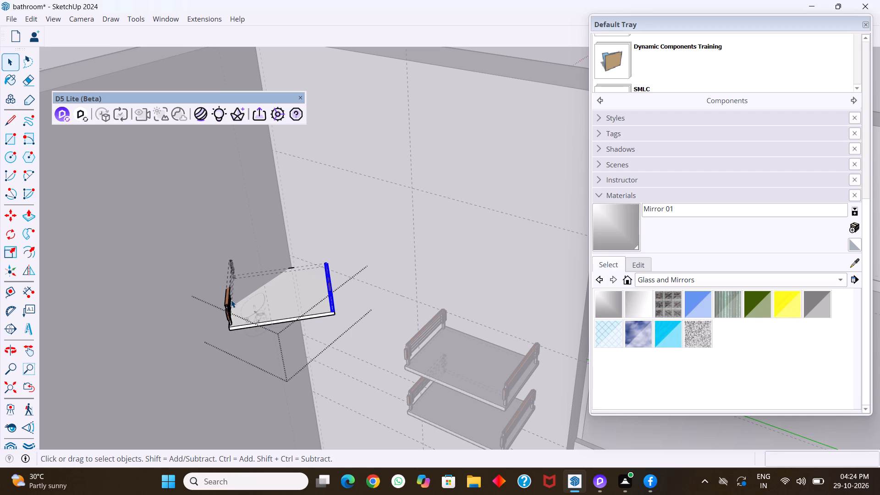
click(231, 300)
key(s)
scroll(230, 280, up, 2)
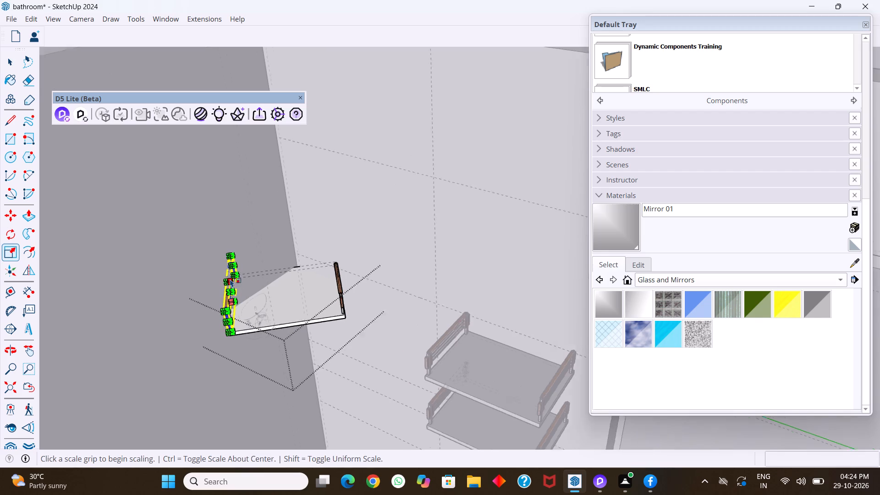
scroll(230, 279, up, 16)
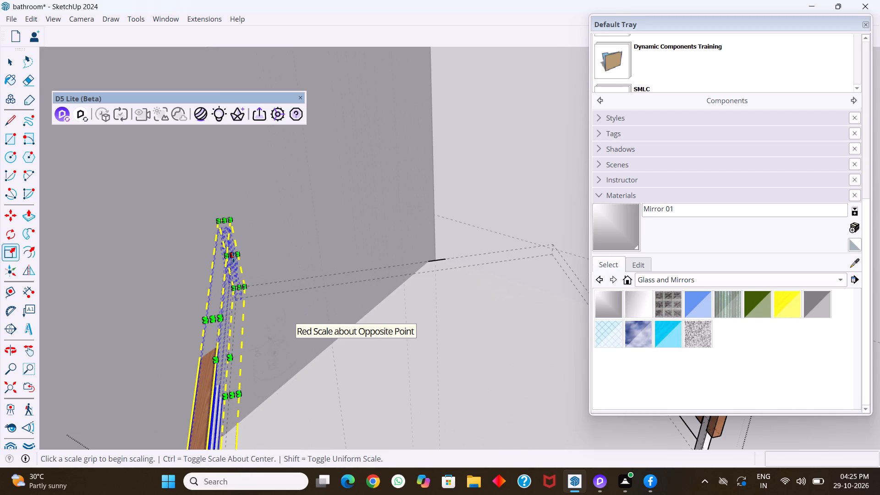
click(232, 256)
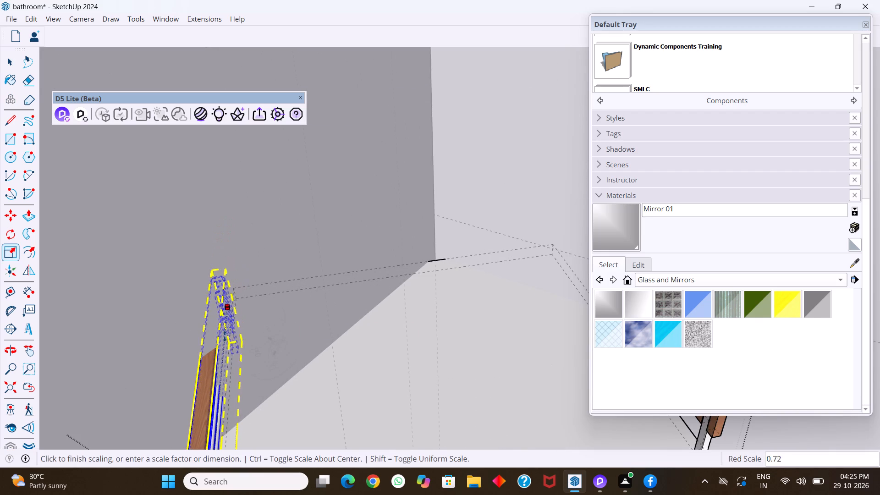
scroll(223, 340, down, 5)
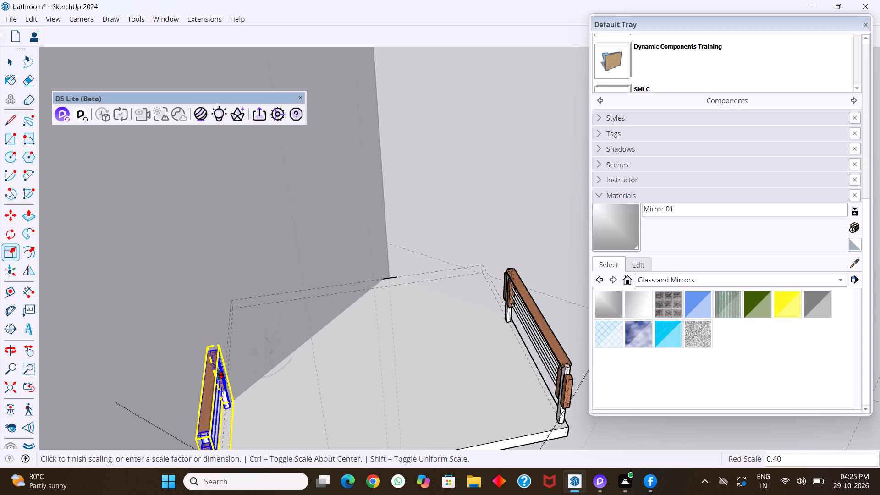
click(219, 375)
scroll(340, 330, down, 4)
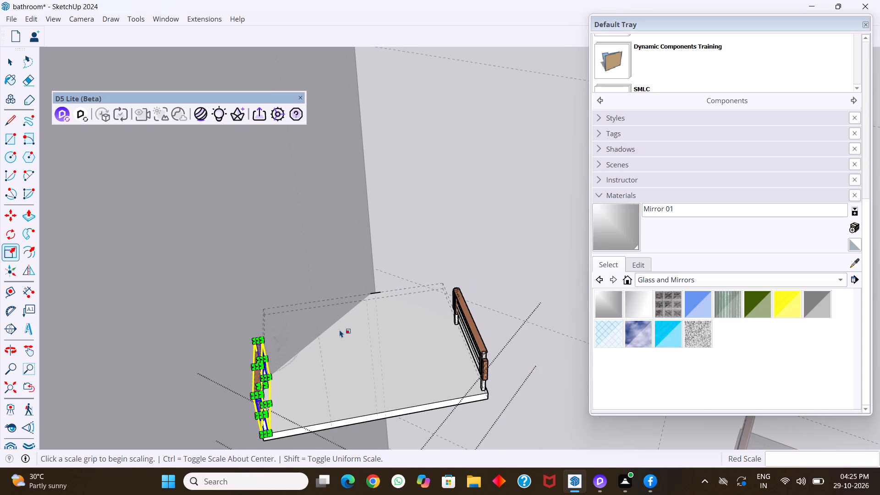
key(space)
Turn off the back edges display and finish editing the corner shelf group.
key(k)
scroll(340, 330, down, 4)
middle_drag(378, 332, 356, 272)
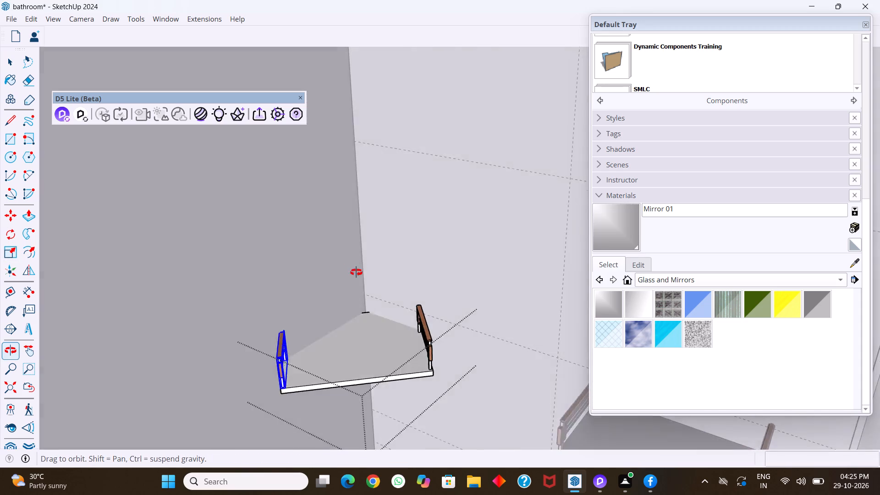
middle_drag(356, 272, 350, 255)
scroll(353, 292, down, 8)
key(space)
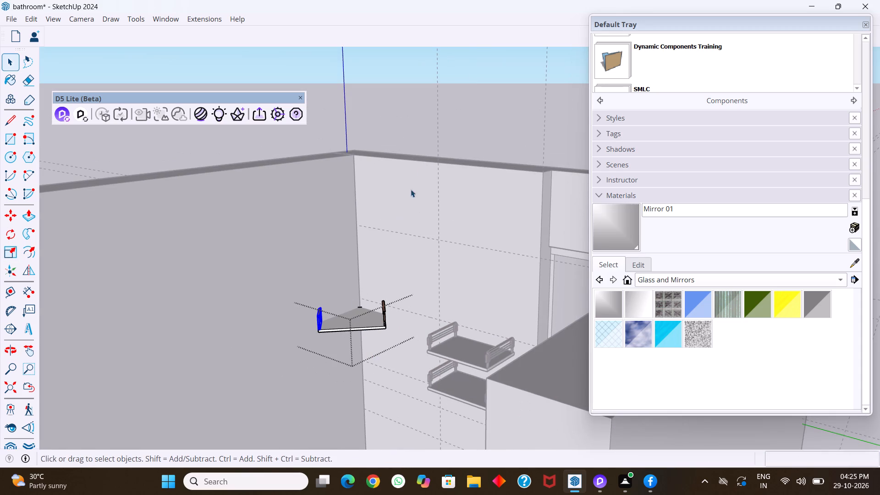
click(475, 120)
Move the corner shelf group 1" along the red axis, out of the corner toward the room.
middle_drag(386, 311, 426, 306)
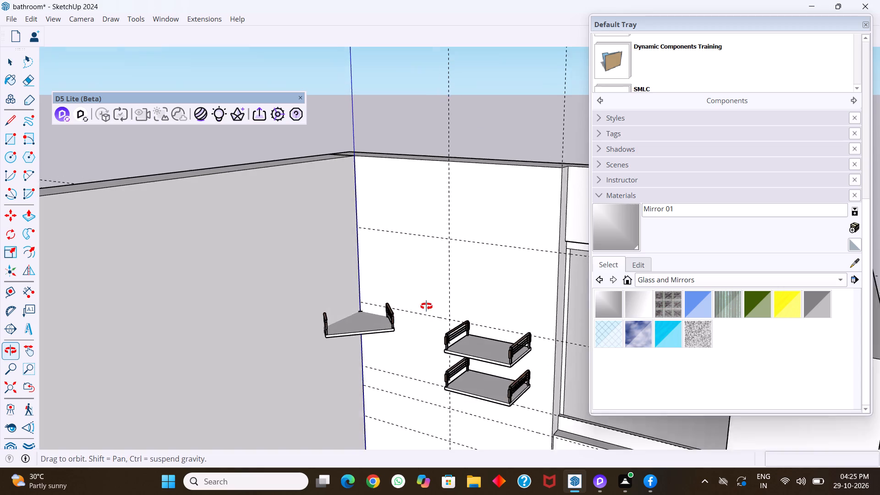
middle_drag(426, 306, 445, 306)
middle_drag(401, 330, 388, 354)
scroll(372, 312, up, 11)
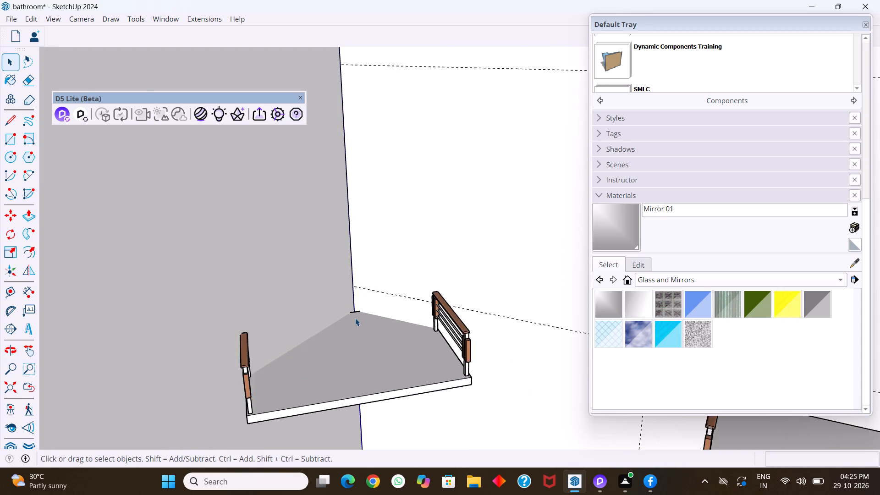
scroll(355, 318, up, 12)
middle_drag(356, 312, 353, 335)
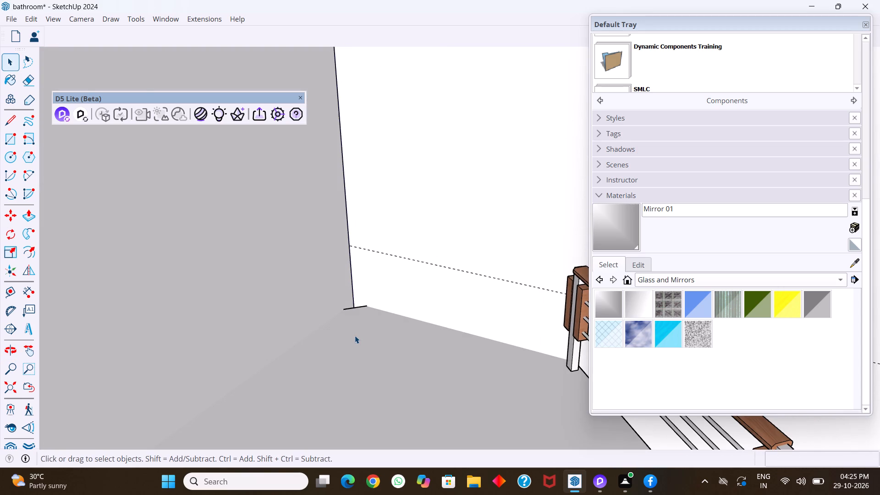
click(355, 335)
scroll(324, 329, down, 11)
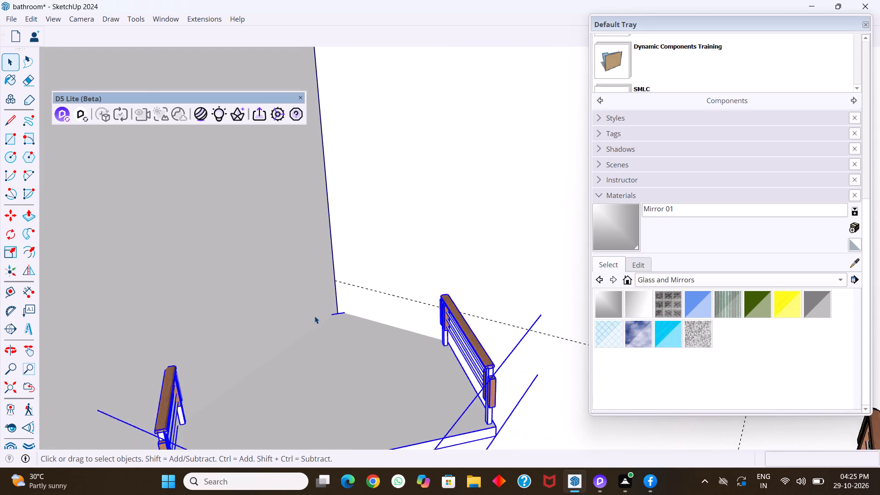
scroll(314, 316, down, 8)
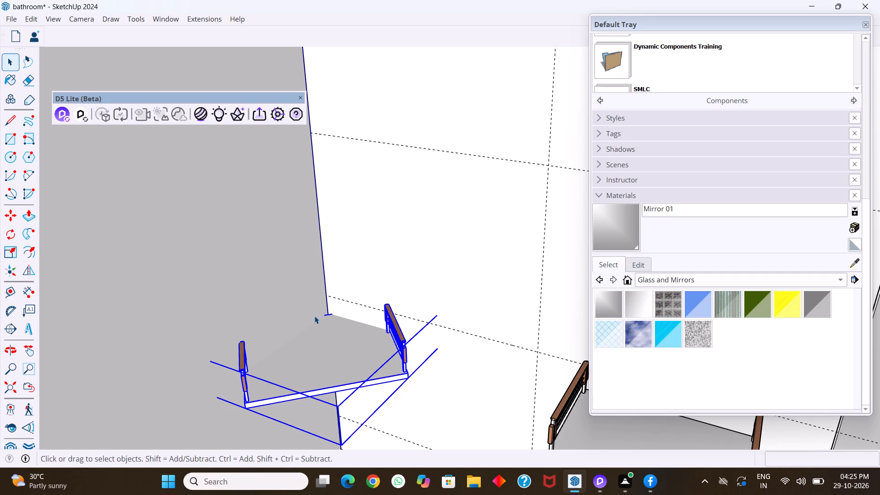
key(m)
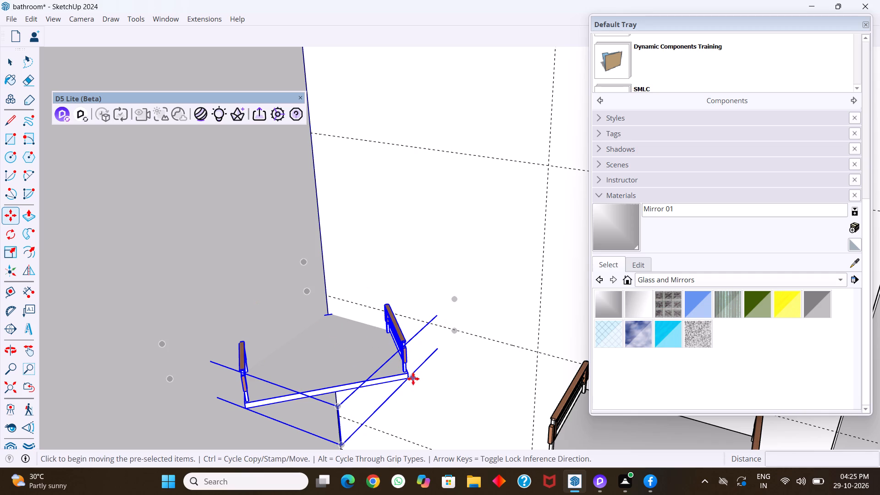
scroll(340, 332, down, 5)
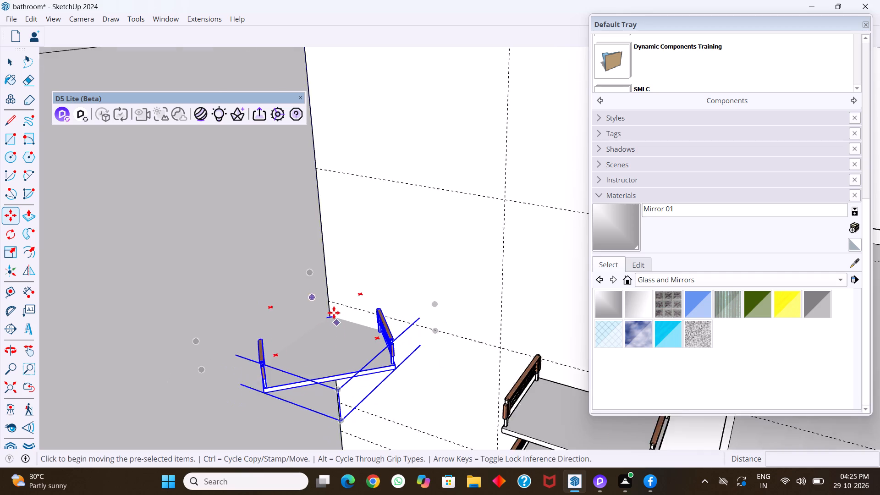
scroll(333, 323, down, 4)
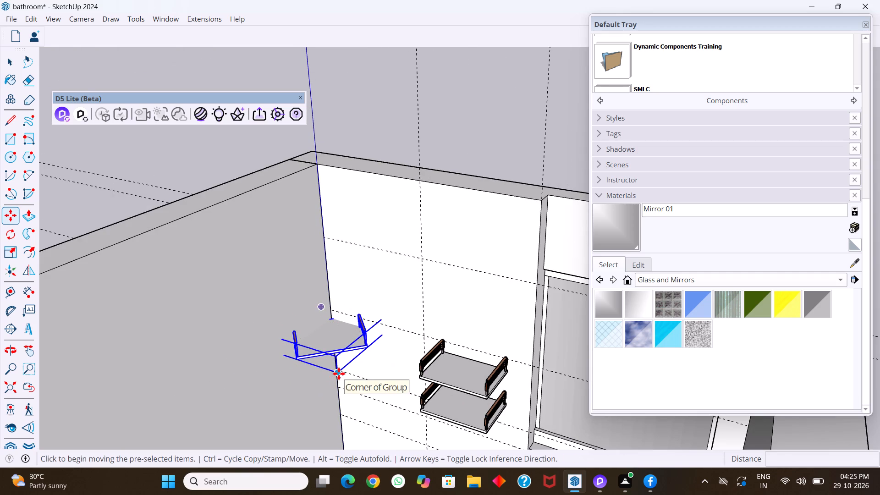
click(339, 374)
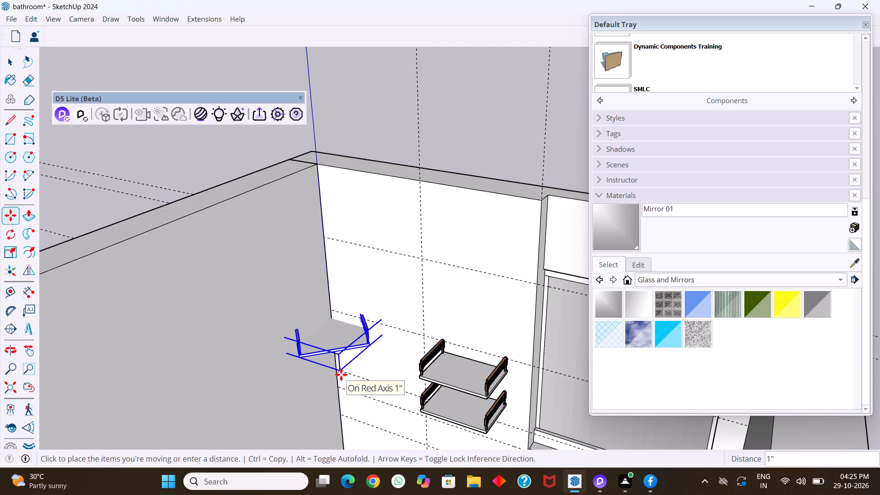
click(341, 374)
scroll(335, 324, up, 8)
key(space)
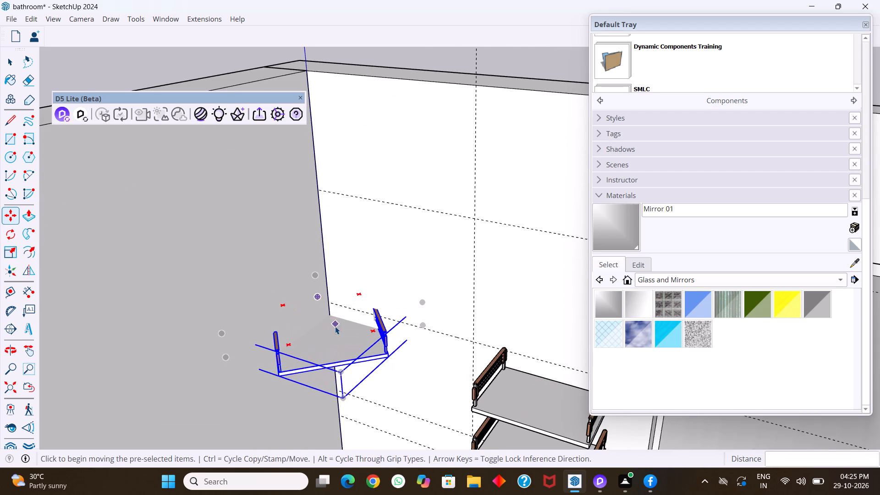
Examine the corner shelf's fit against both walls and its height relative to the two-tier shelf from several angles.
middle_drag(327, 329, 324, 368)
middle_drag(351, 341, 369, 348)
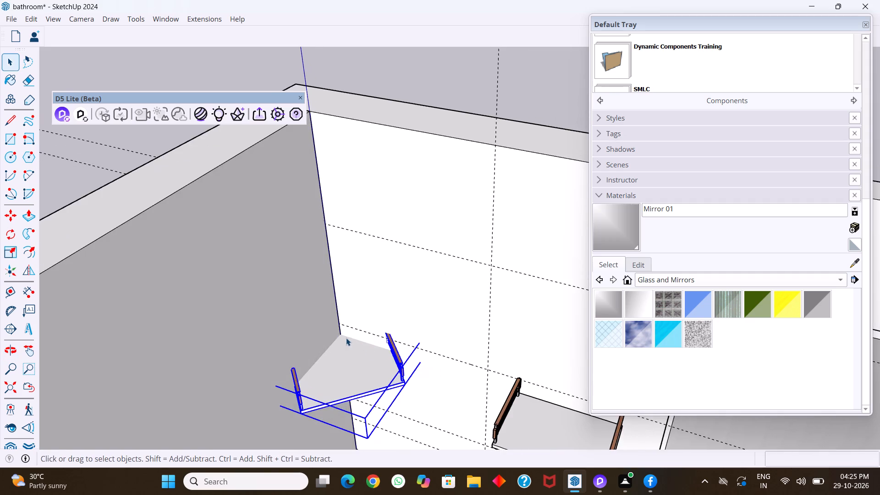
scroll(345, 338, down, 11)
middle_drag(302, 332, 477, 294)
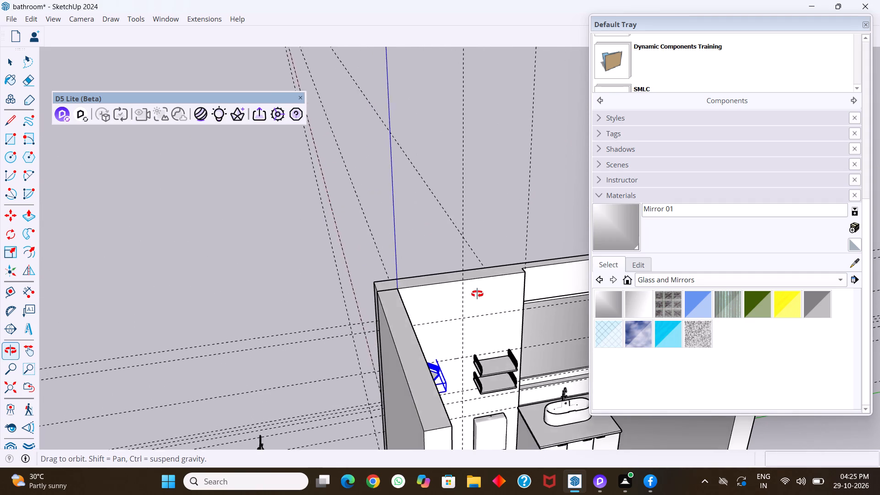
middle_drag(477, 294, 328, 313)
click(388, 240)
middle_drag(360, 351, 353, 350)
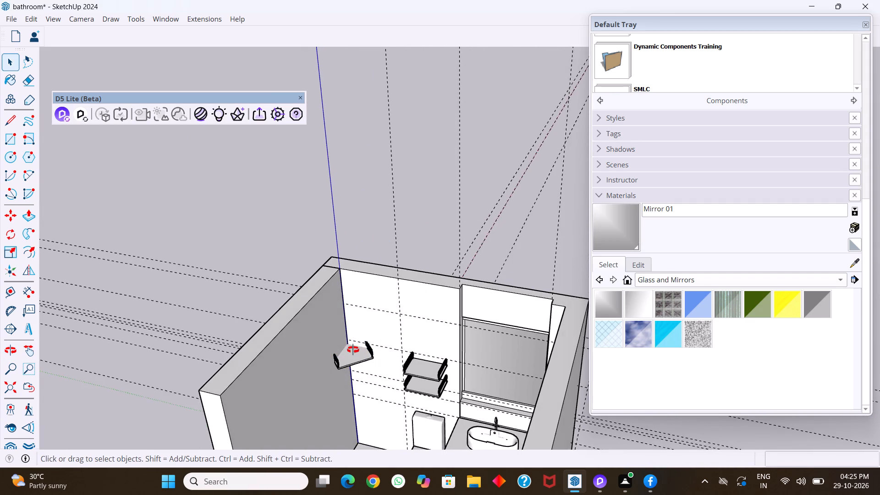
middle_drag(353, 350, 339, 344)
scroll(348, 351, up, 1)
middle_drag(354, 387, 318, 280)
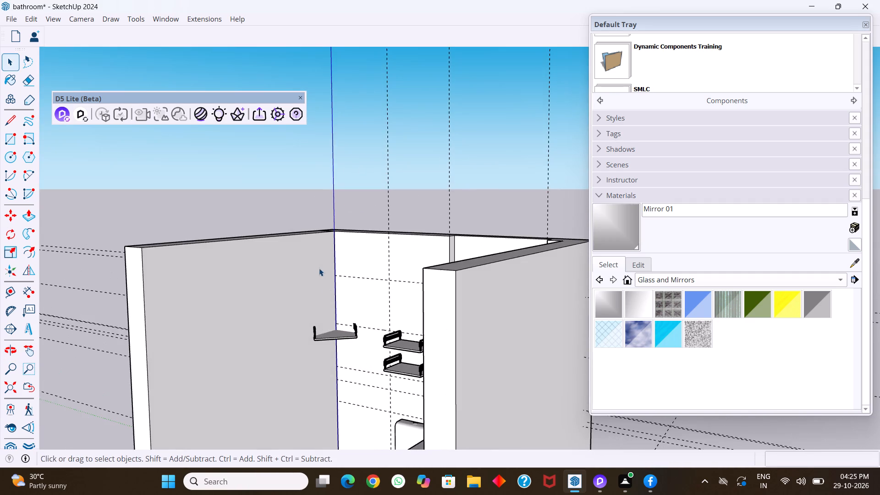
scroll(331, 334, down, 5)
middle_drag(334, 371, 351, 367)
scroll(330, 336, up, 7)
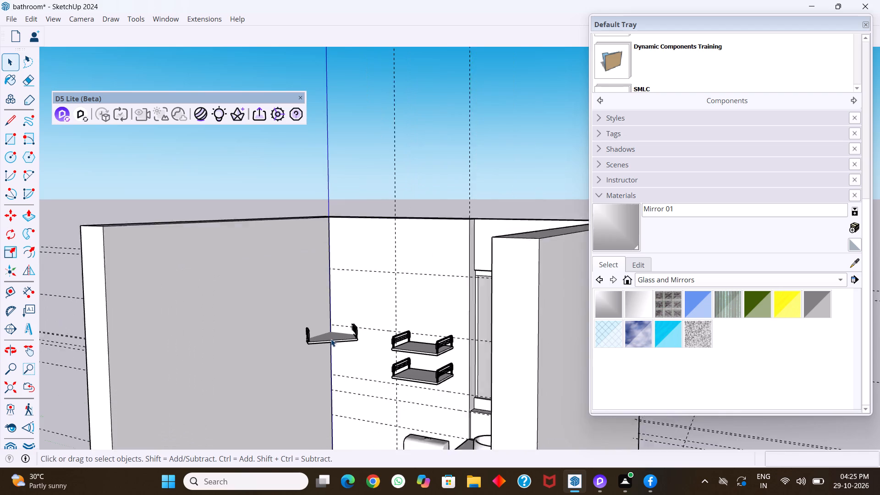
Move the corner shelf group down 6" along the blue axis and deselect it.
click(333, 338)
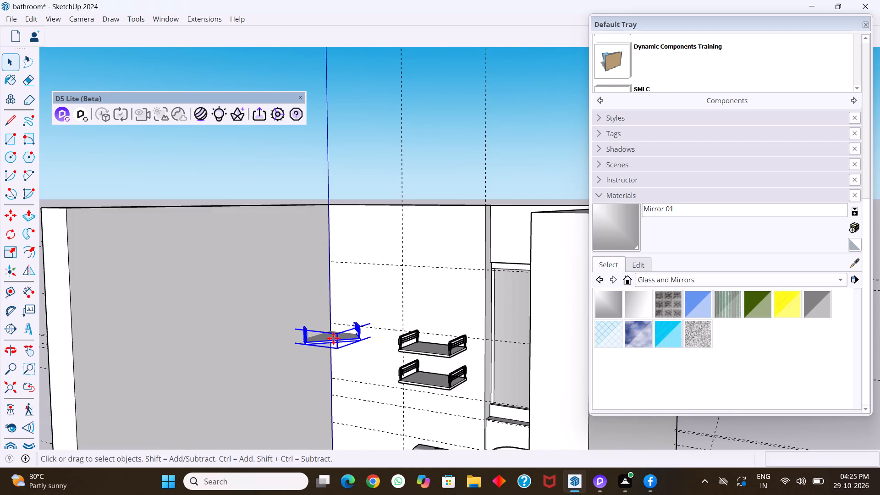
key(m)
middle_drag(358, 341, 348, 326)
click(380, 336)
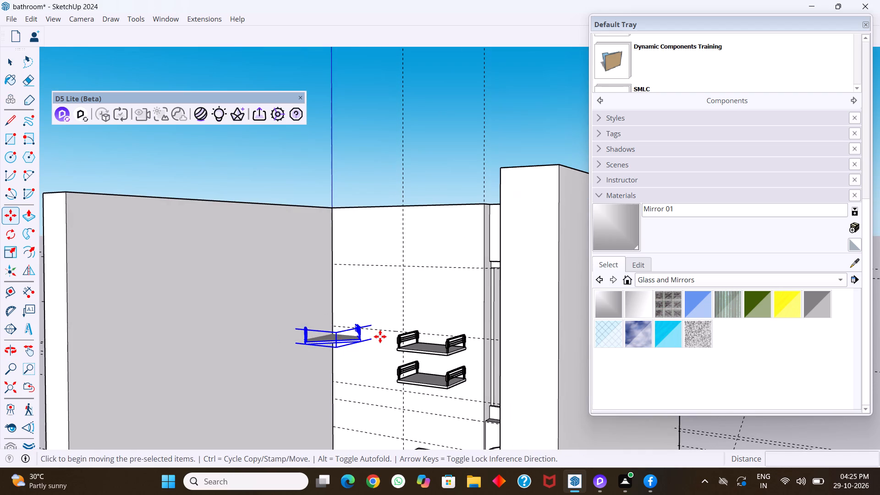
key(Up)
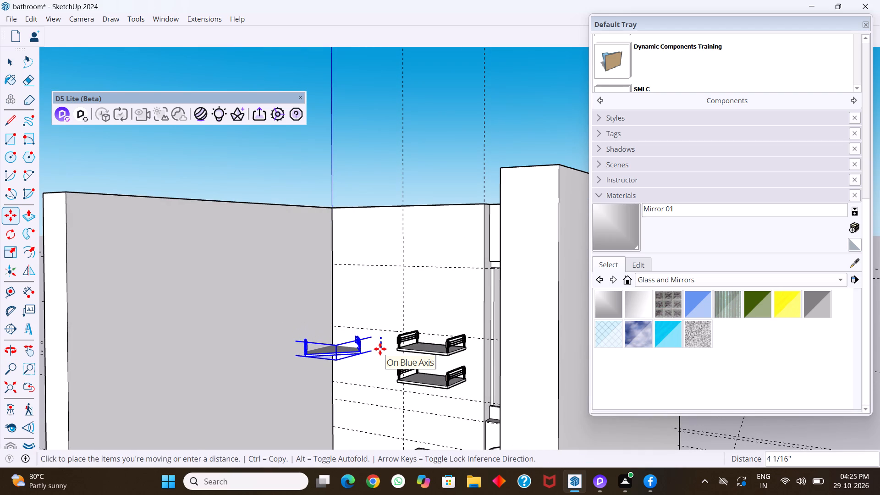
key(6)
key(Return)
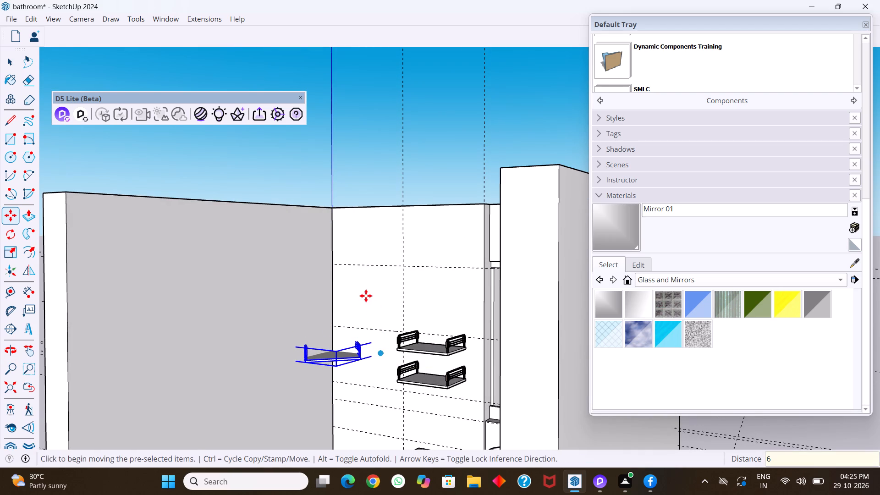
scroll(365, 292, down, 9)
middle_drag(358, 331, 401, 326)
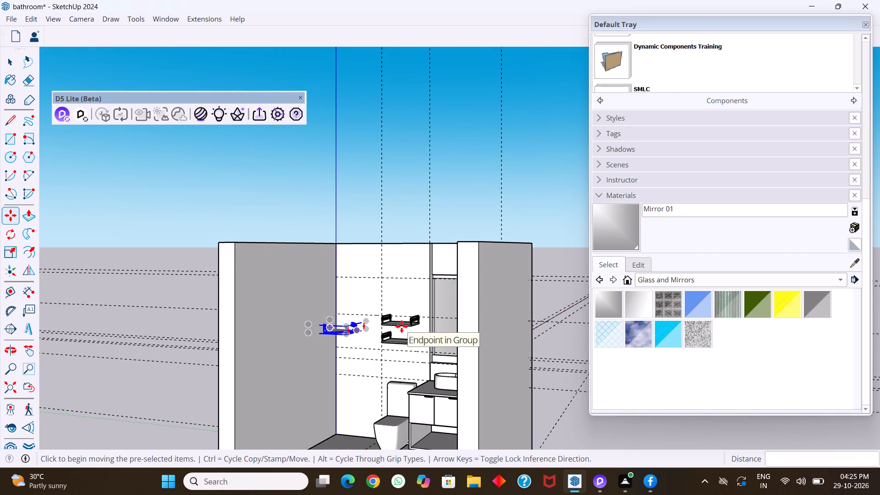
key(Escape)
key(space)
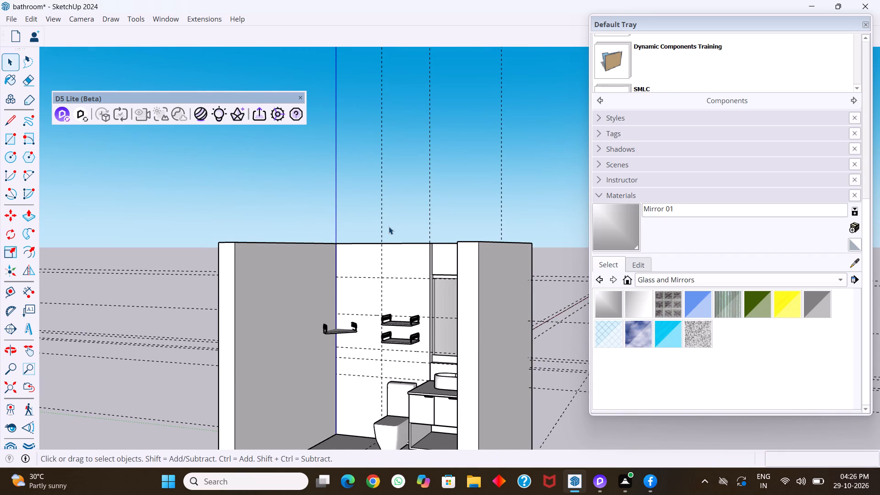
click(389, 226)
Examine the corner shelf's placement in relation to the two-tier shelf, toilet and vanity across the bathroom.
scroll(446, 283, down, 5)
middle_drag(399, 353, 381, 422)
scroll(382, 311, up, 2)
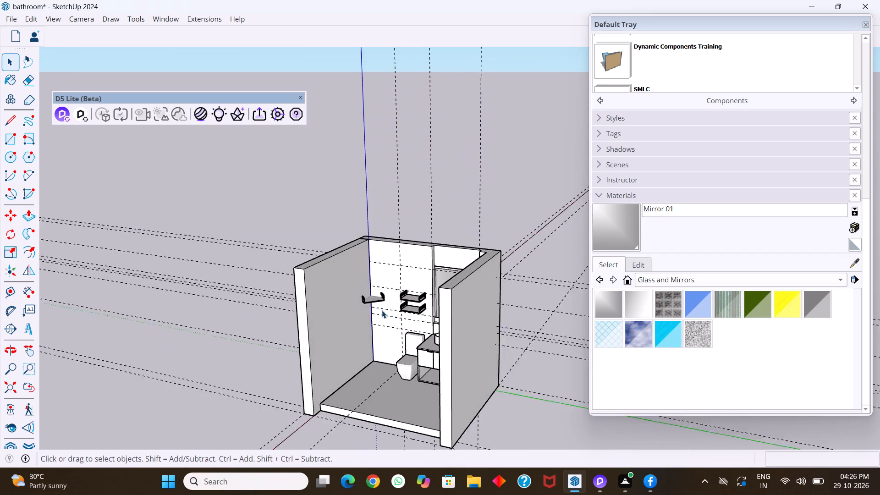
scroll(382, 310, up, 10)
middle_drag(385, 308, 374, 377)
middle_drag(390, 303, 387, 303)
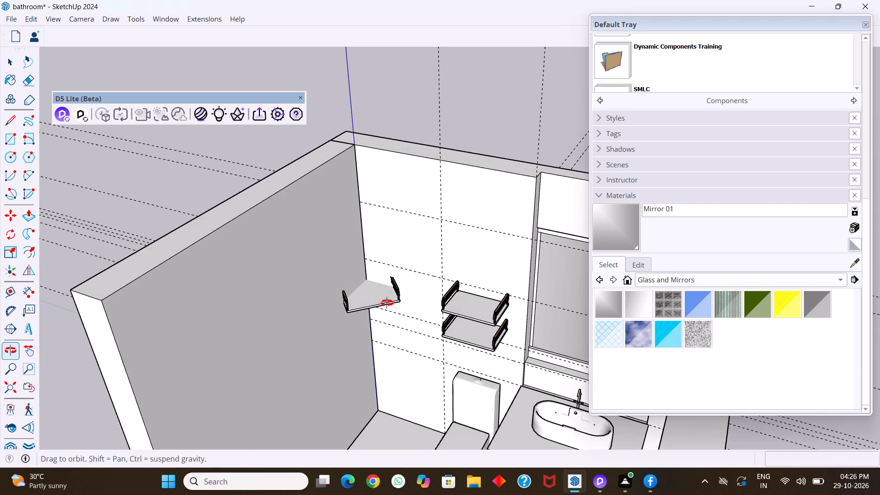
middle_drag(387, 303, 374, 308)
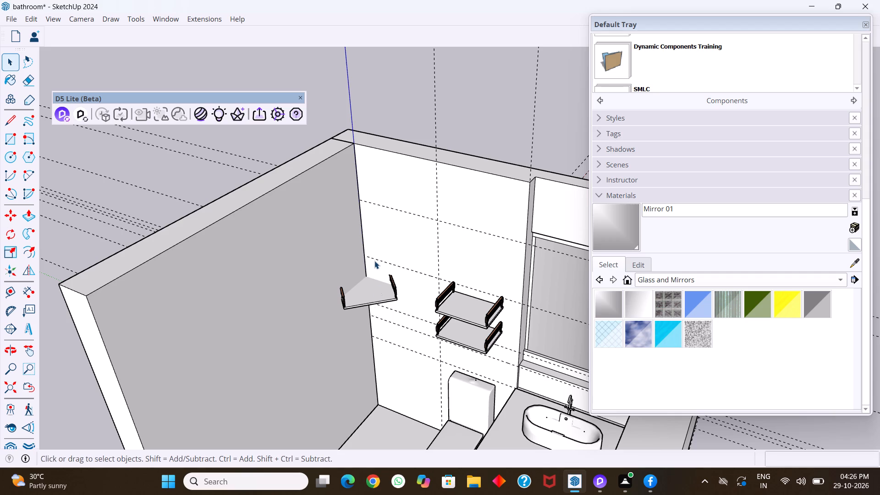
scroll(389, 257, down, 4)
middle_drag(444, 284, 499, 274)
middle_drag(469, 279, 481, 277)
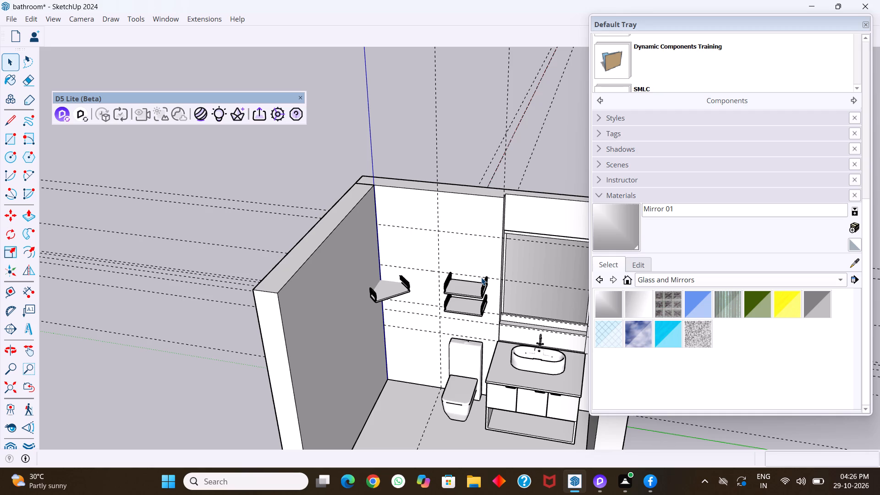
Search the 3D Warehouse models for "bath room glass".
click(170, 19)
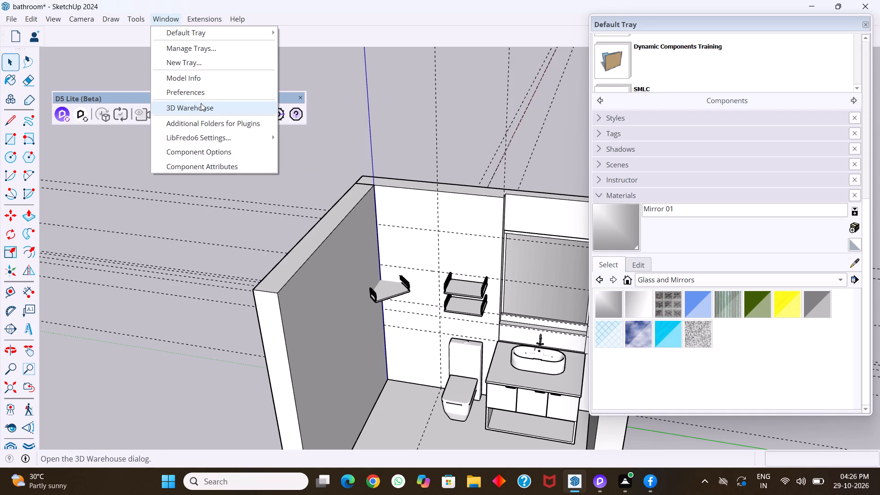
click(207, 106)
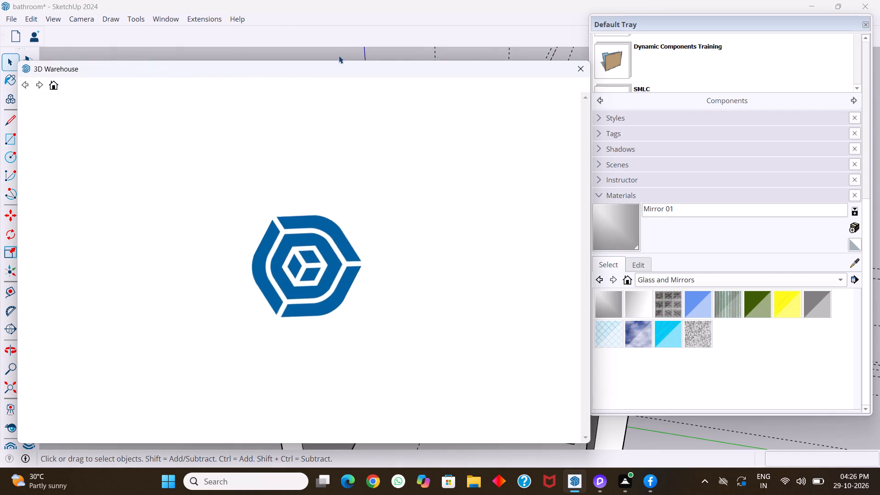
drag(334, 71, 330, 21)
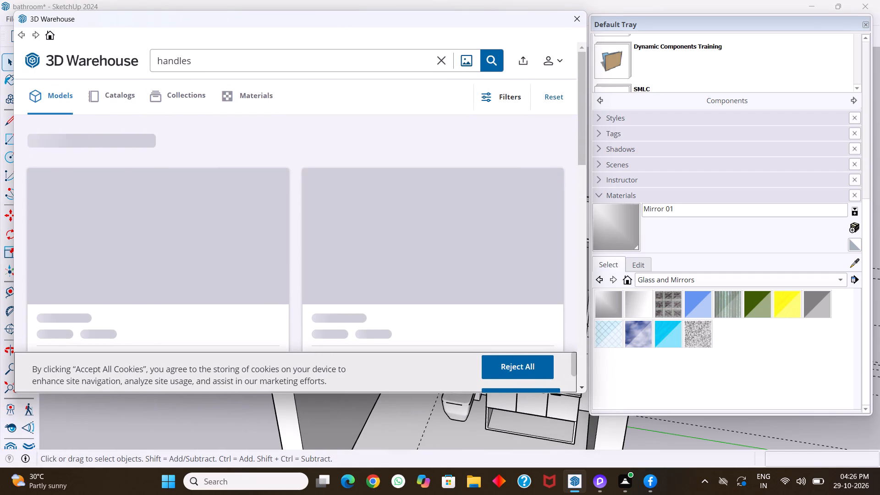
click(277, 57)
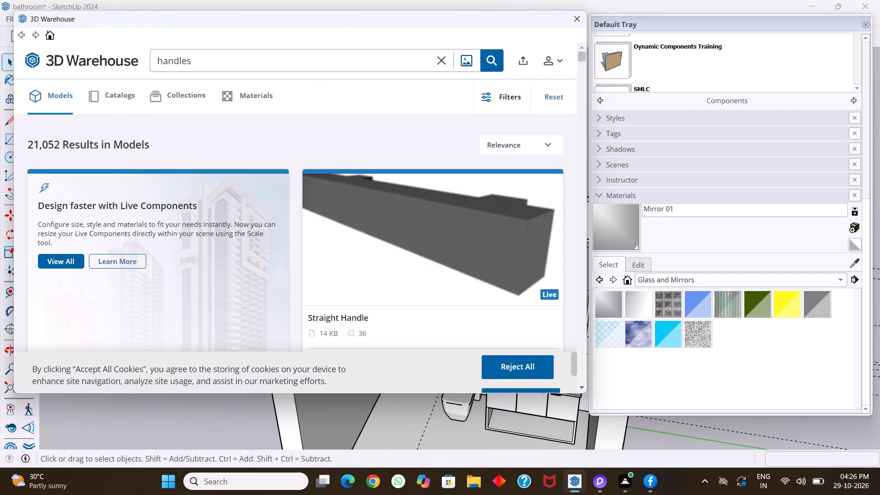
key(BackSpace)
key(BackSpace)
key(BackSpace)
key(BackSpace)
key(BackSpace)
key(BackSpace)
key(BackSpace)
key(BackSpace)
key(BackSpace)
key(BackSpace)
key(BackSpace)
key(BackSpace)
key(BackSpace)
key(BackSpace)
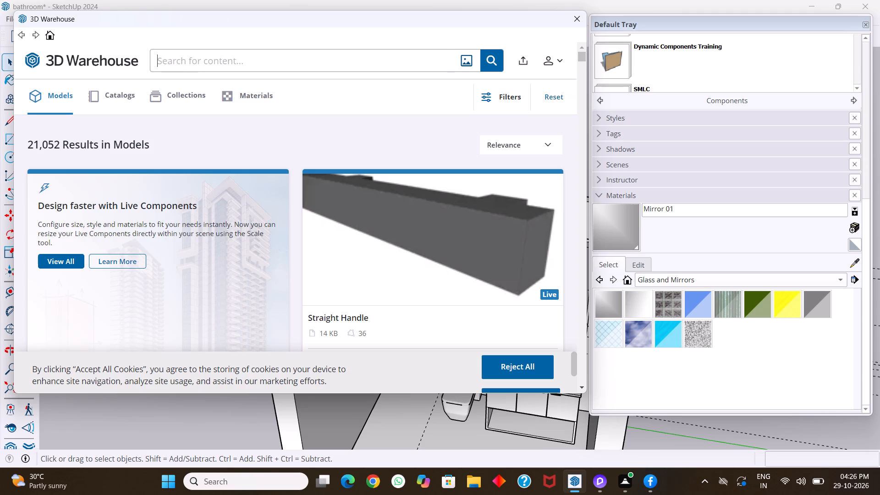
text(bath)
key(space)
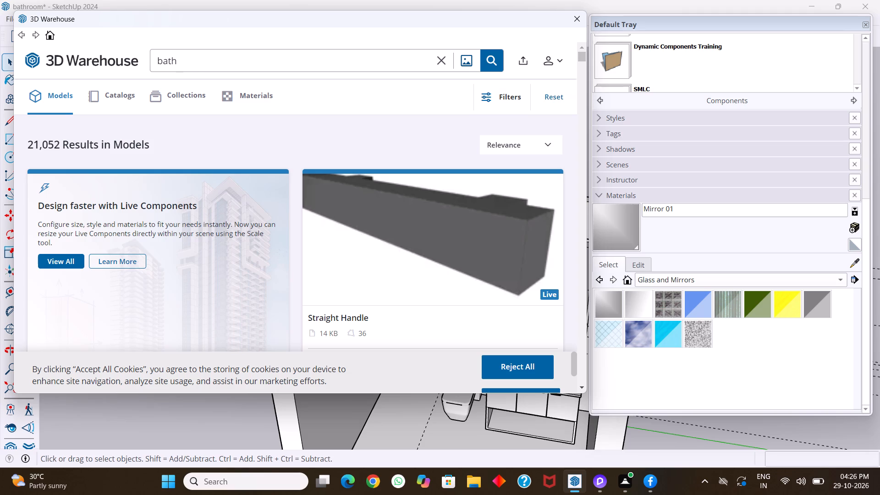
text(room)
key(space)
text(glass)
key(Return)
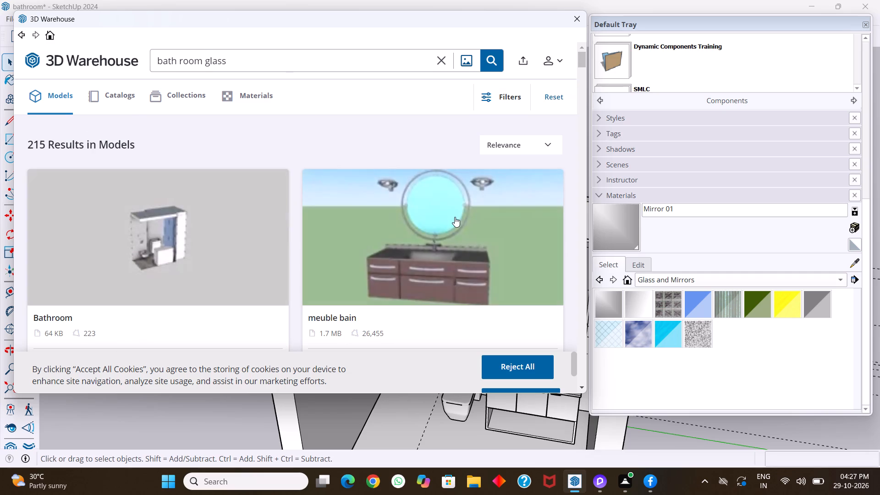
Look through the "bath room glass" model results for a glass model that suits the bathroom.
scroll(457, 220, down, 10)
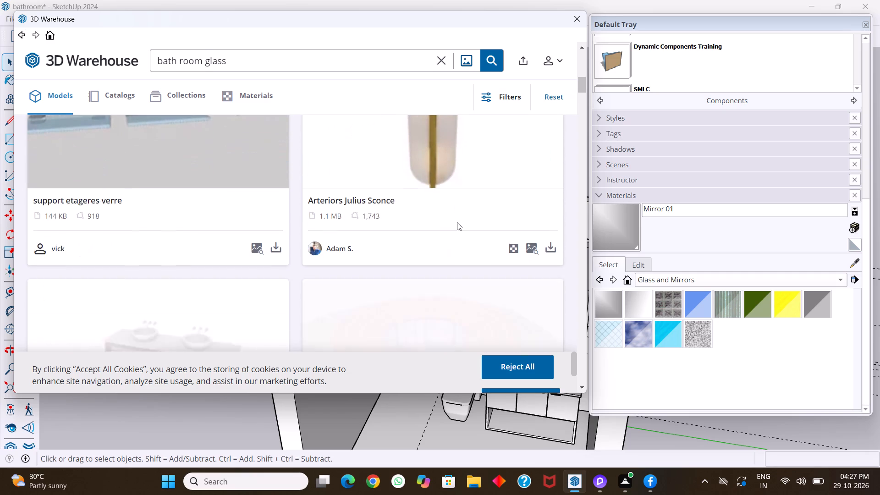
scroll(457, 218, up, 2)
scroll(457, 218, down, 6)
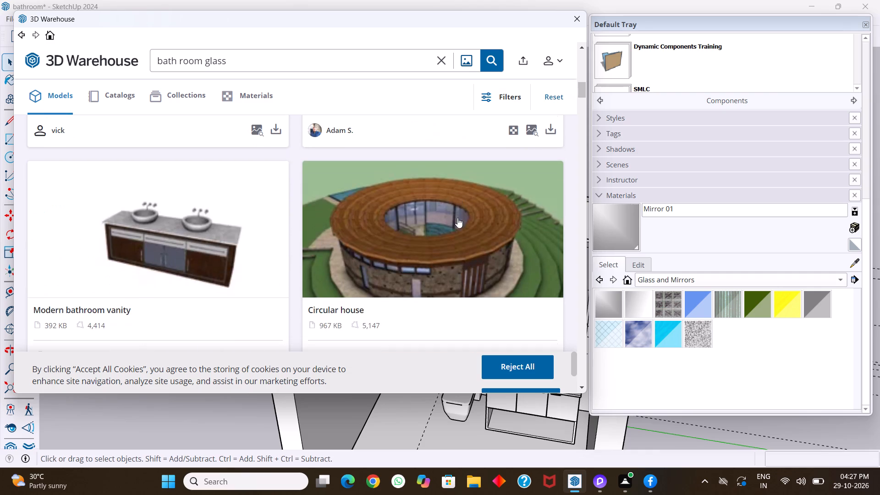
scroll(457, 218, down, 1)
scroll(457, 218, up, 2)
scroll(457, 218, down, 5)
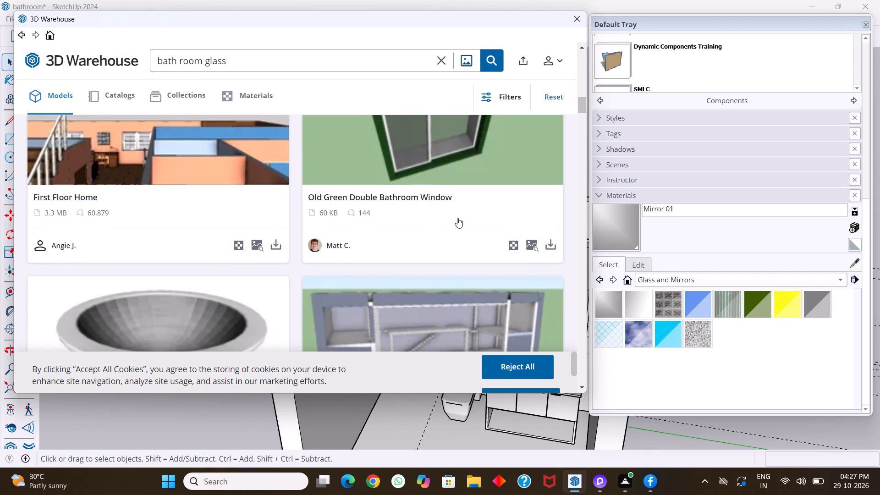
scroll(457, 218, down, 1)
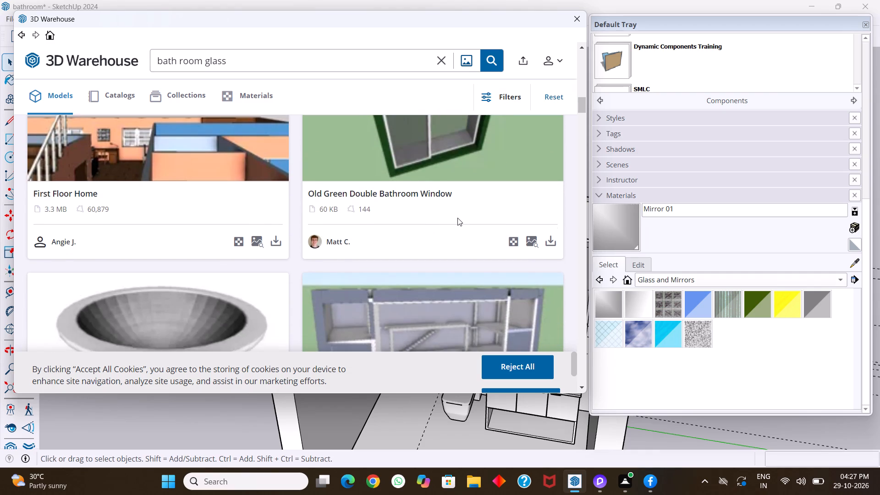
scroll(457, 218, down, 11)
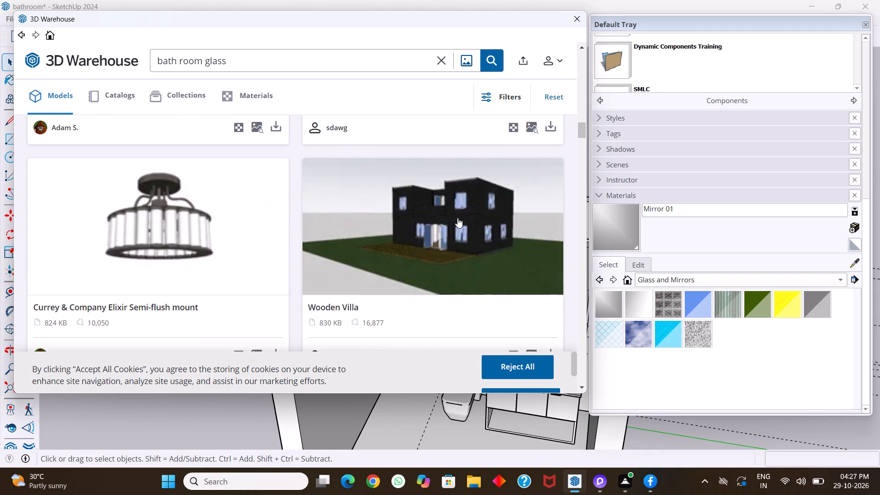
scroll(457, 218, down, 11)
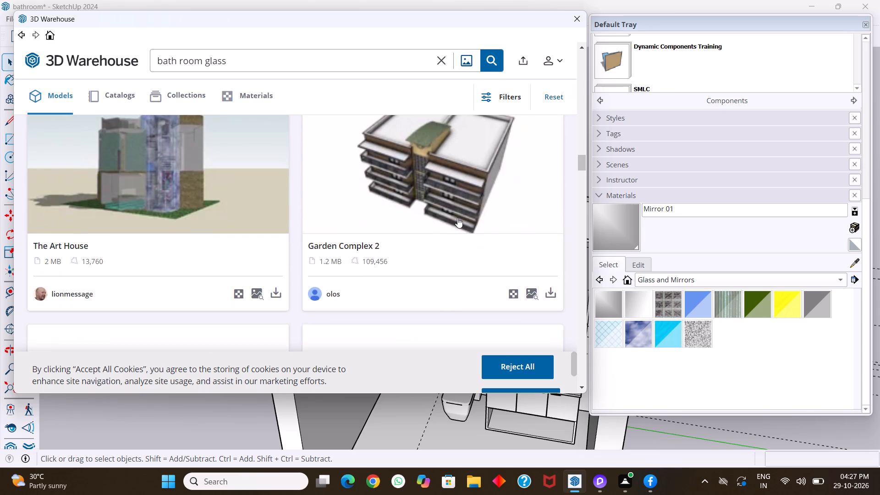
scroll(457, 218, down, 8)
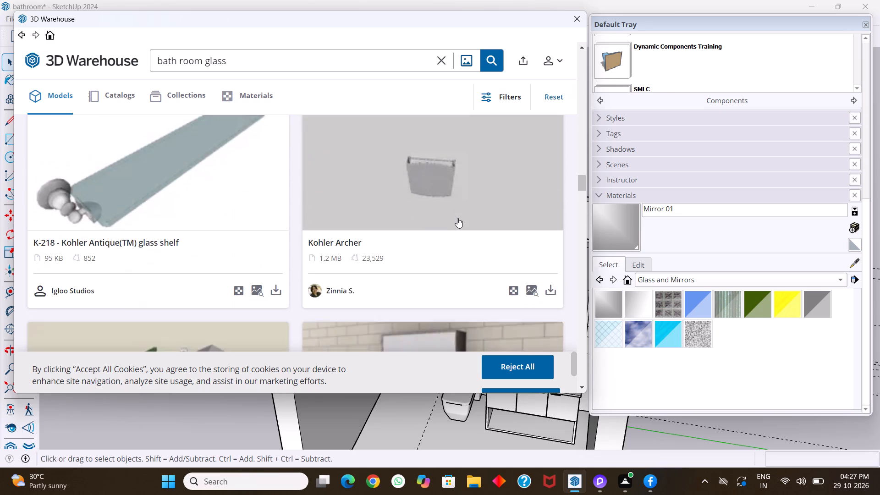
scroll(457, 218, down, 10)
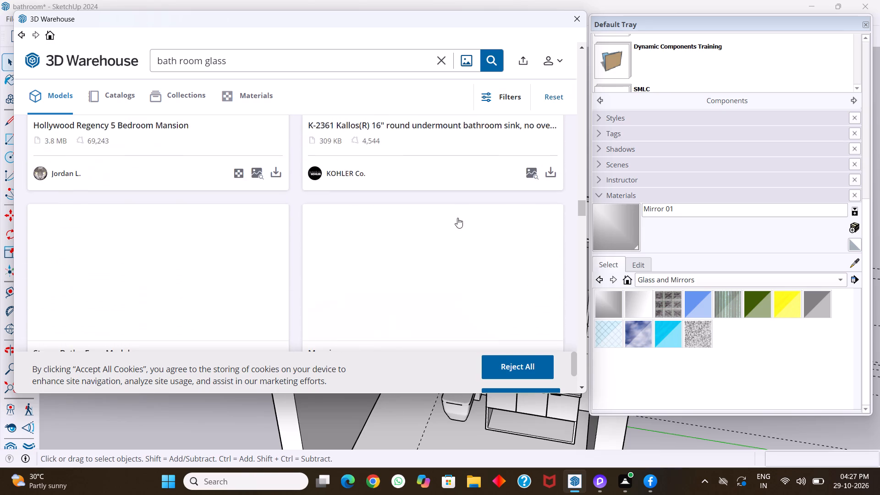
scroll(457, 218, down, 3)
scroll(457, 218, up, 3)
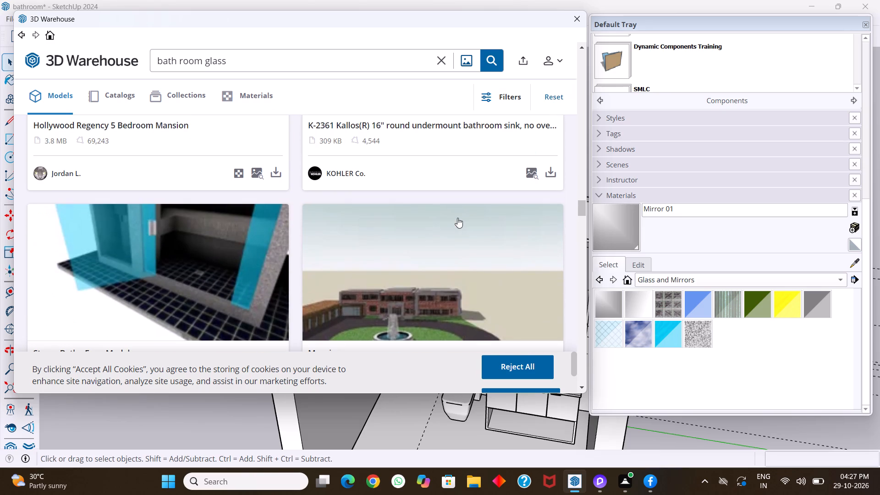
scroll(459, 218, down, 9)
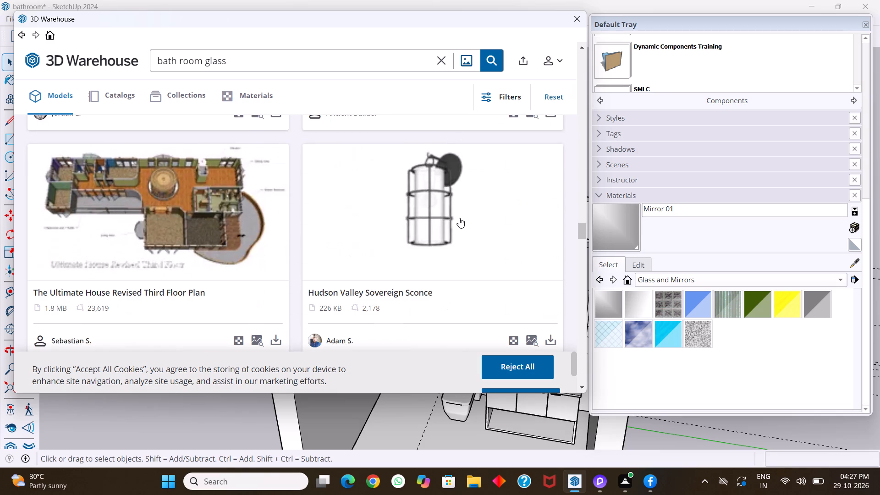
scroll(459, 218, down, 5)
scroll(459, 218, up, 1)
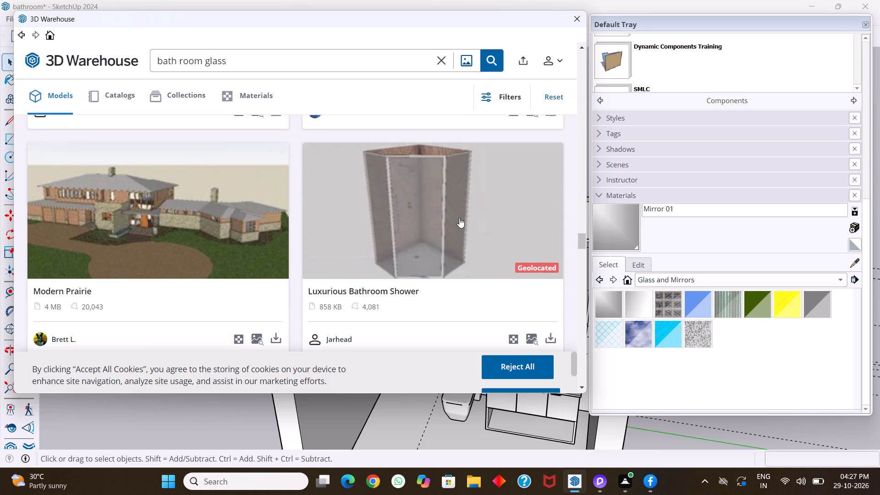
scroll(459, 218, up, 1)
scroll(459, 218, down, 7)
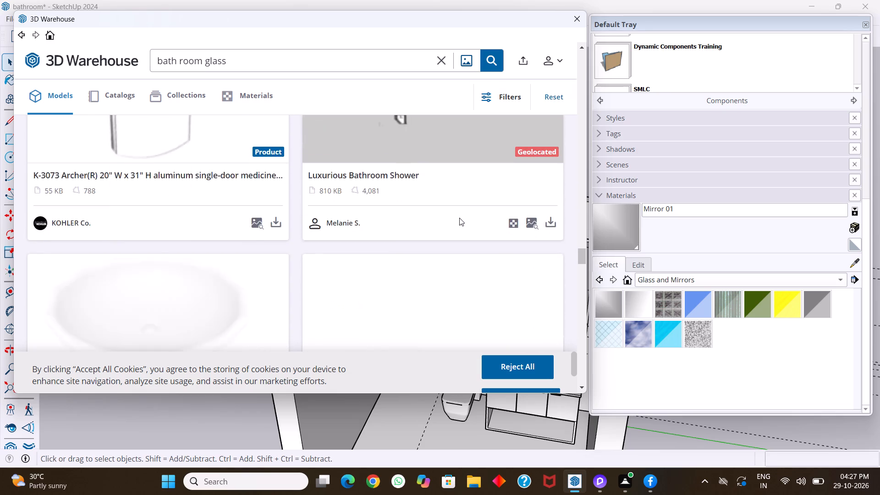
scroll(459, 218, down, 11)
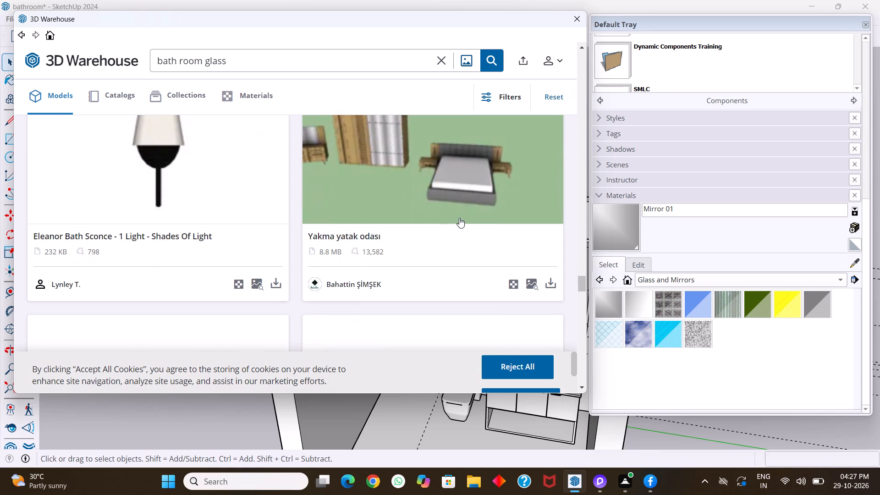
scroll(459, 218, down, 2)
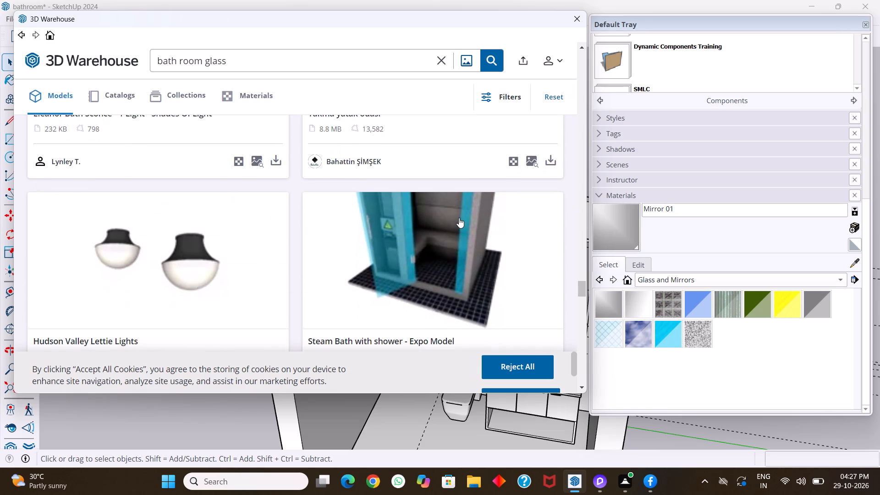
scroll(459, 218, down, 14)
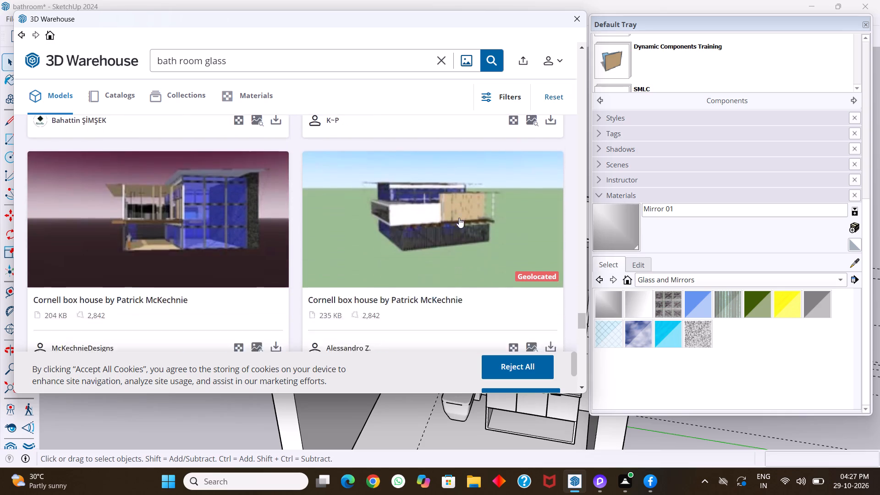
scroll(412, 203, down, 5)
scroll(412, 203, up, 3)
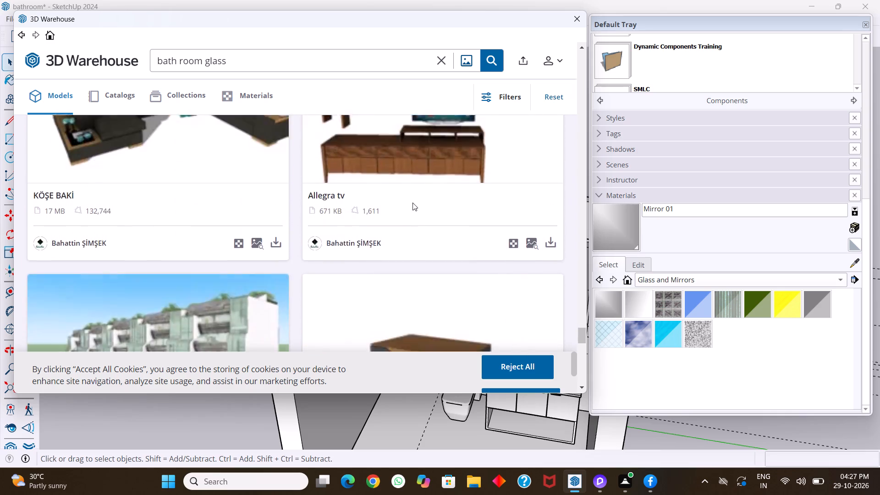
scroll(412, 203, up, 1)
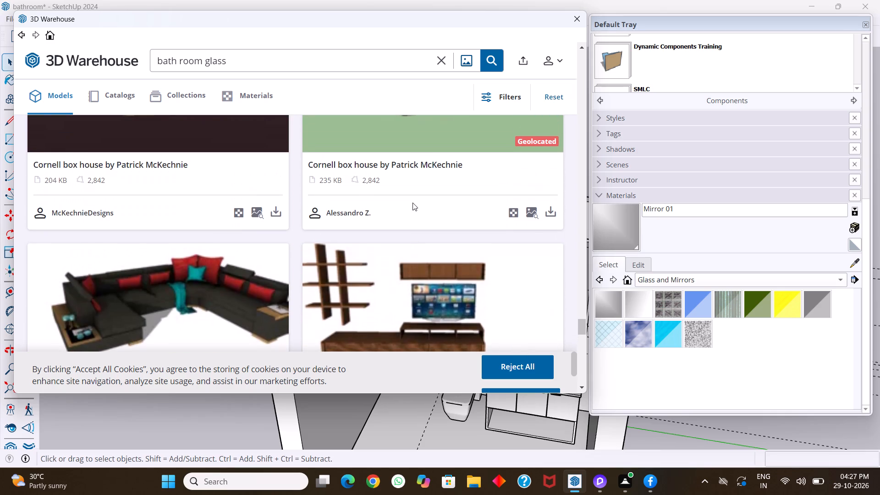
scroll(412, 203, up, 2)
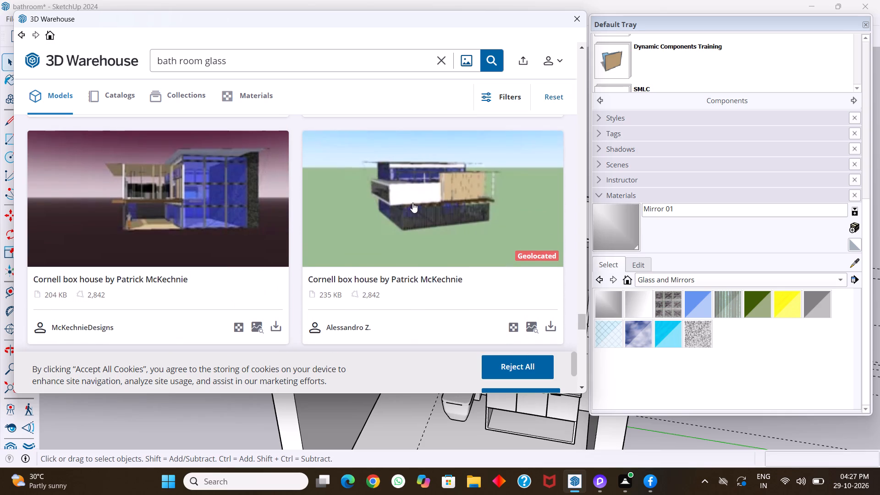
scroll(412, 203, down, 14)
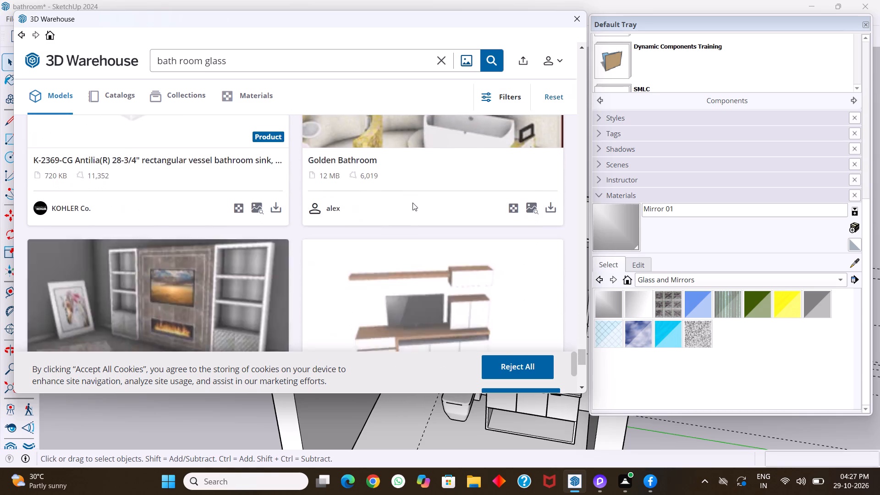
scroll(412, 203, up, 2)
scroll(412, 203, down, 3)
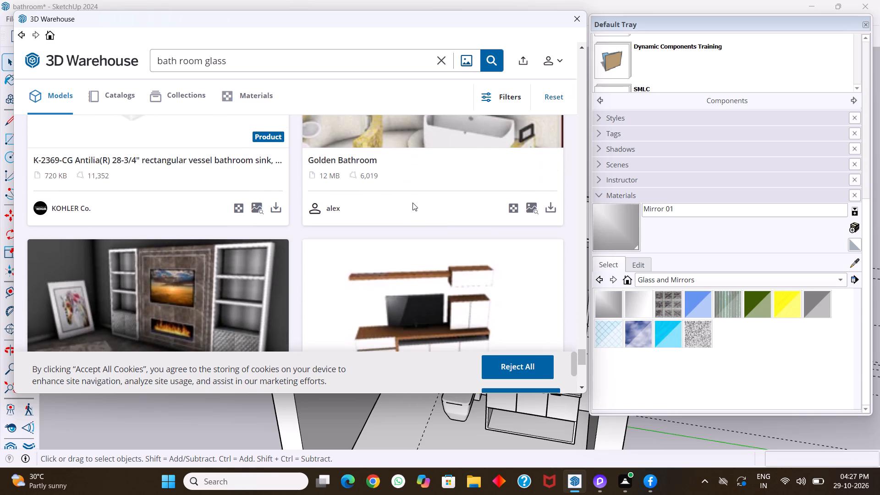
scroll(412, 203, down, 8)
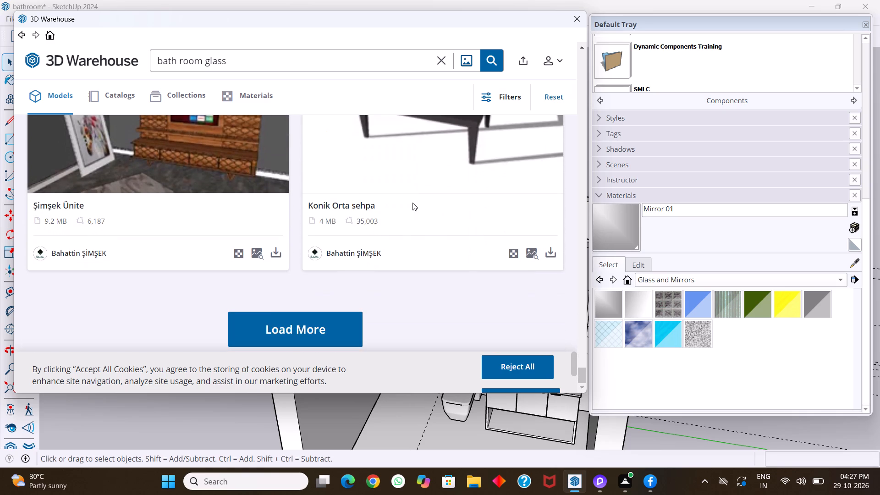
scroll(365, 142, up, 17)
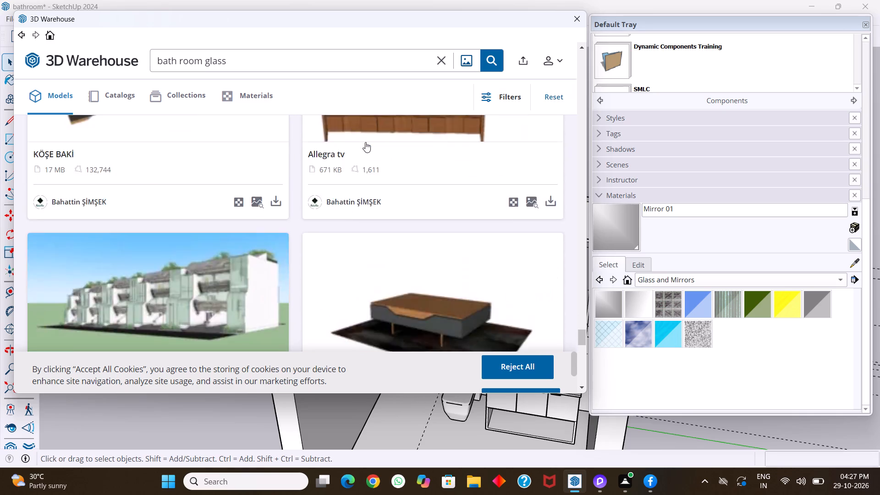
scroll(365, 142, up, 16)
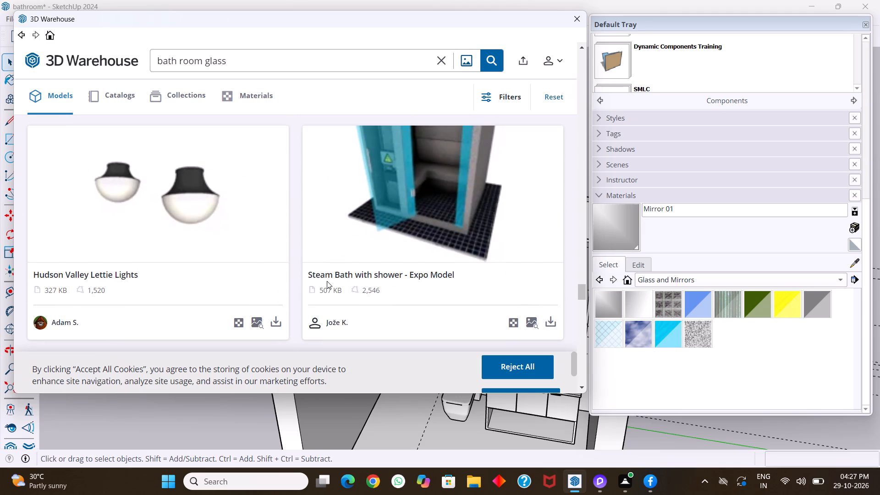
scroll(372, 194, up, 8)
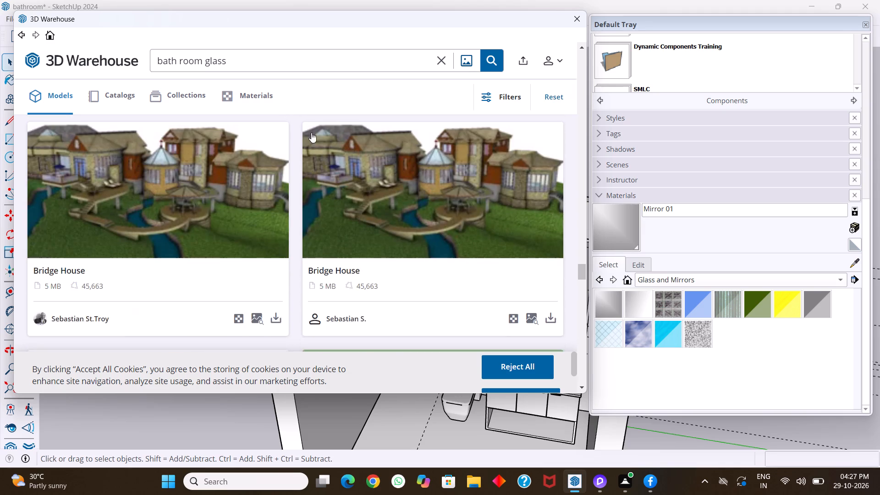
Shorten the search query and search the 3D Warehouse models for "bath room".
click(255, 62)
key(BackSpace)
key(BackSpace)
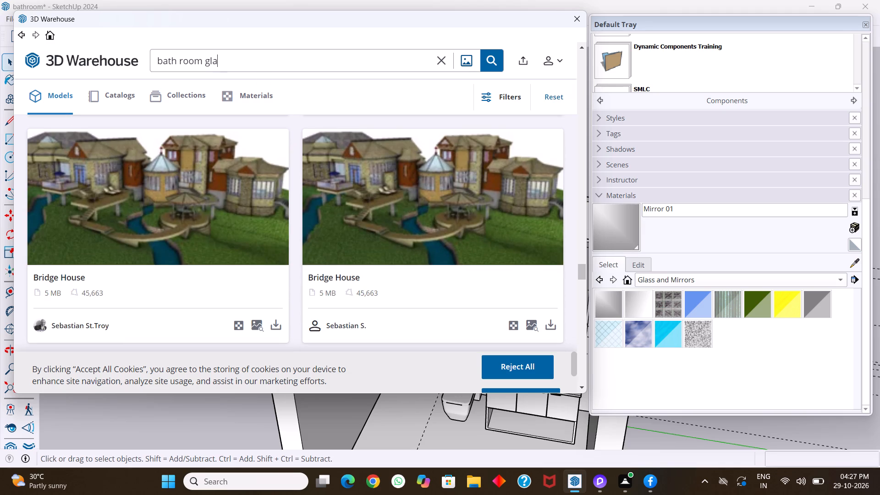
key(BackSpace)
key(BackSpace)
key(BackSpace)
key(Return)
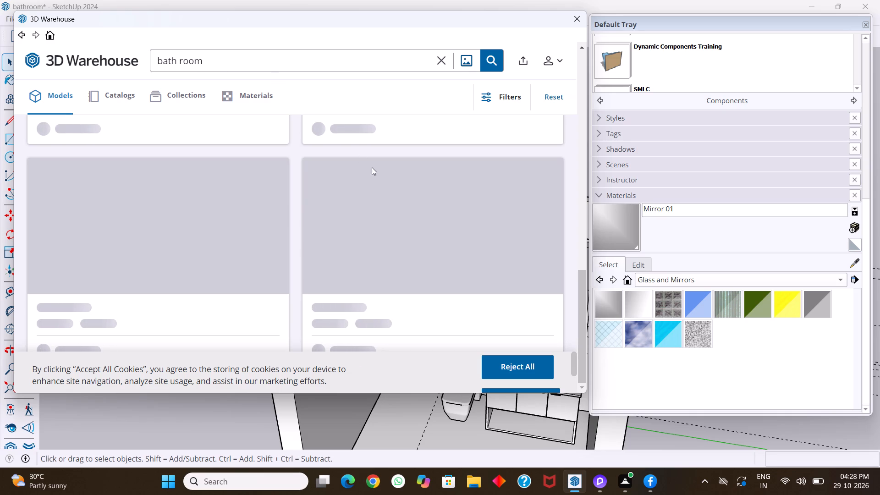
Look through the first batch of "bath room" model results for a suitable bathroom fitting.
scroll(335, 202, down, 5)
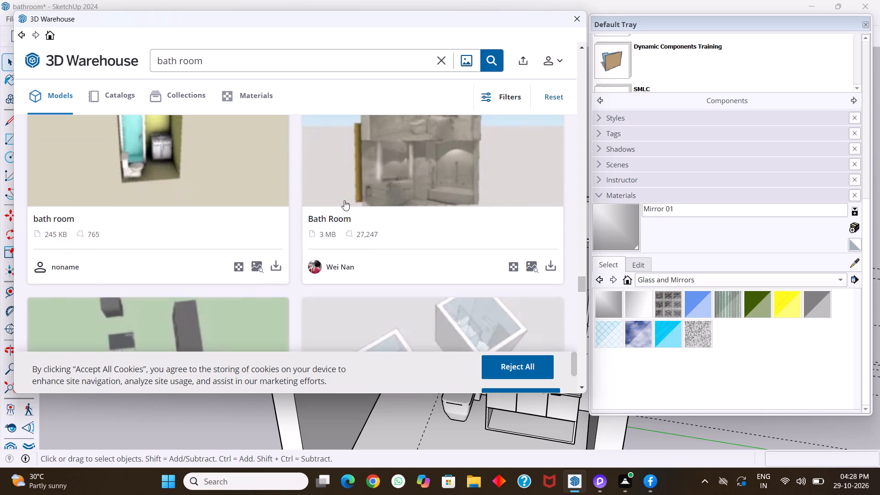
scroll(389, 245, down, 9)
scroll(421, 200, up, 4)
scroll(421, 200, down, 4)
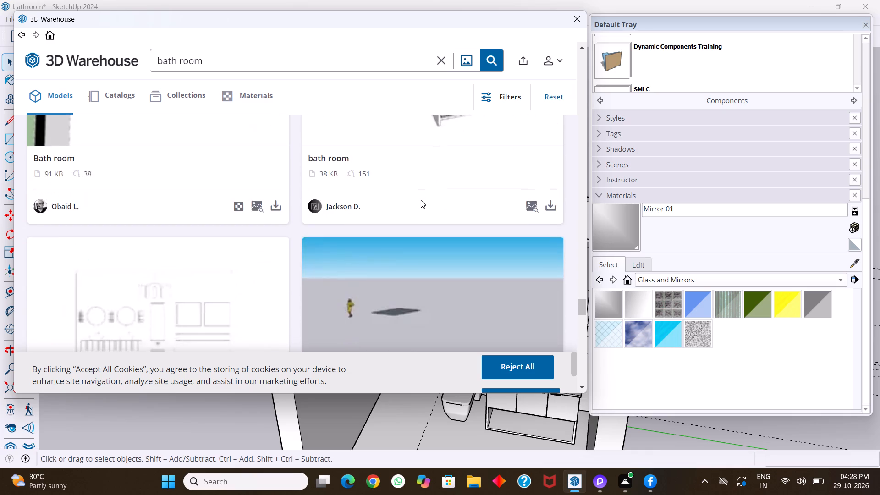
scroll(421, 200, down, 10)
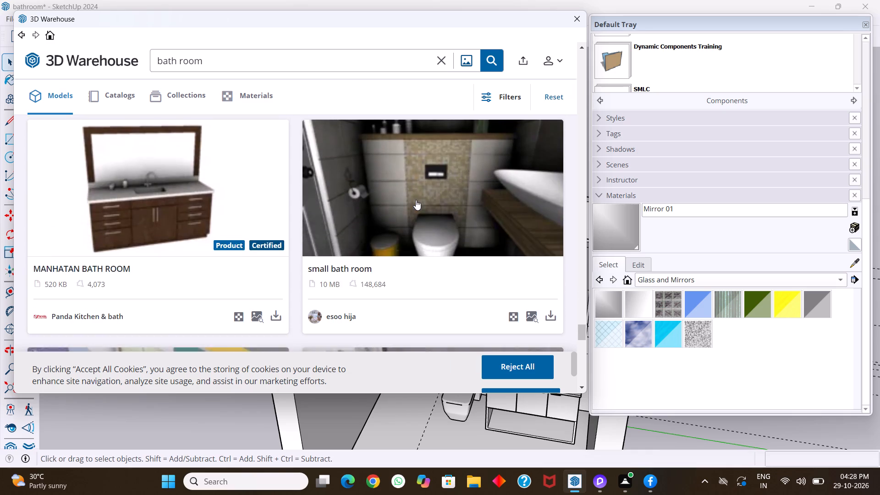
scroll(416, 200, down, 5)
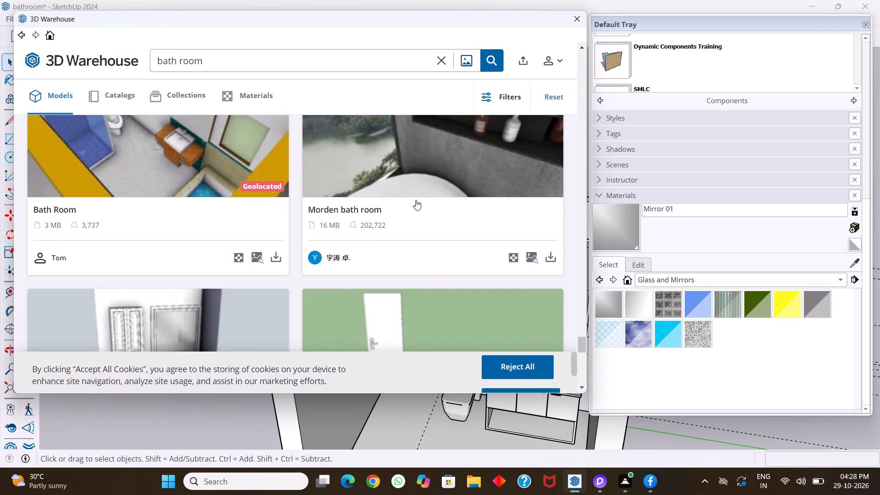
scroll(416, 200, up, 2)
scroll(403, 220, down, 2)
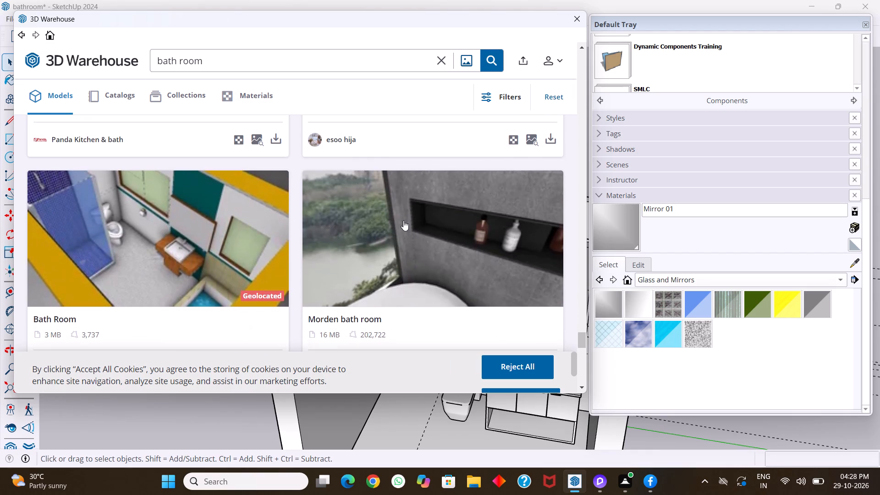
scroll(403, 220, down, 11)
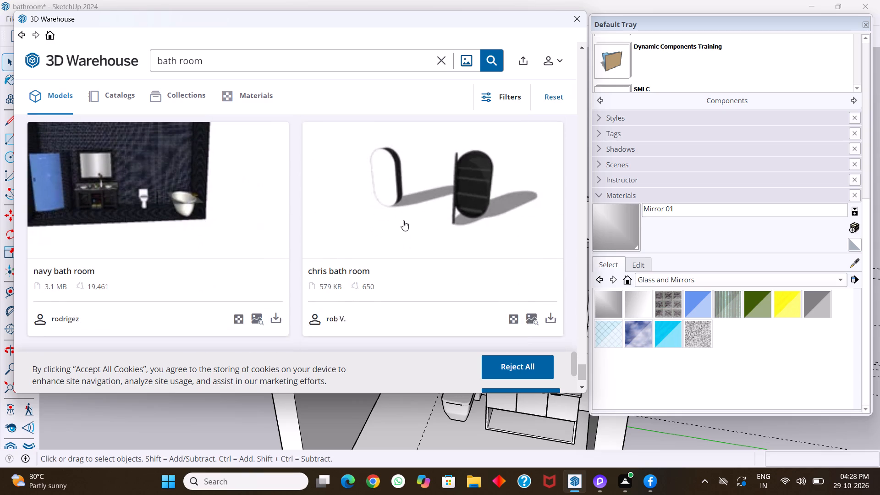
scroll(403, 220, down, 3)
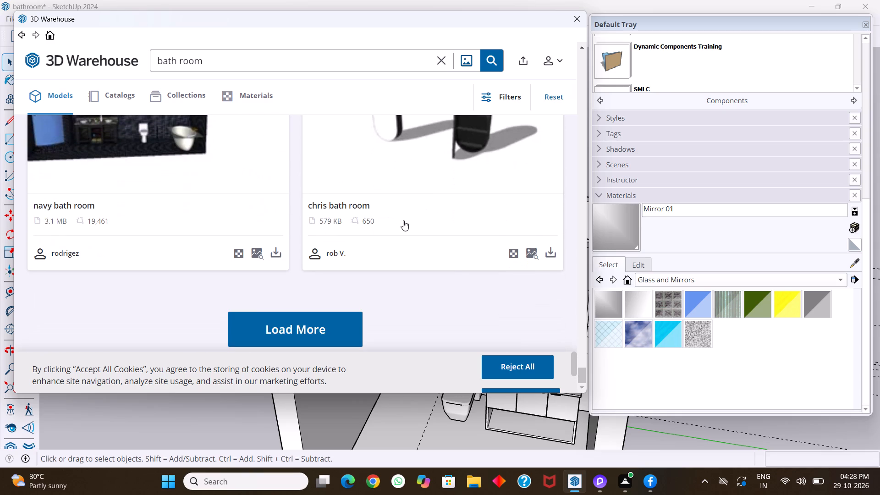
scroll(403, 220, down, 2)
Load more "bath room" model results and look through them for a suitable bathroom model or fitting.
click(342, 321)
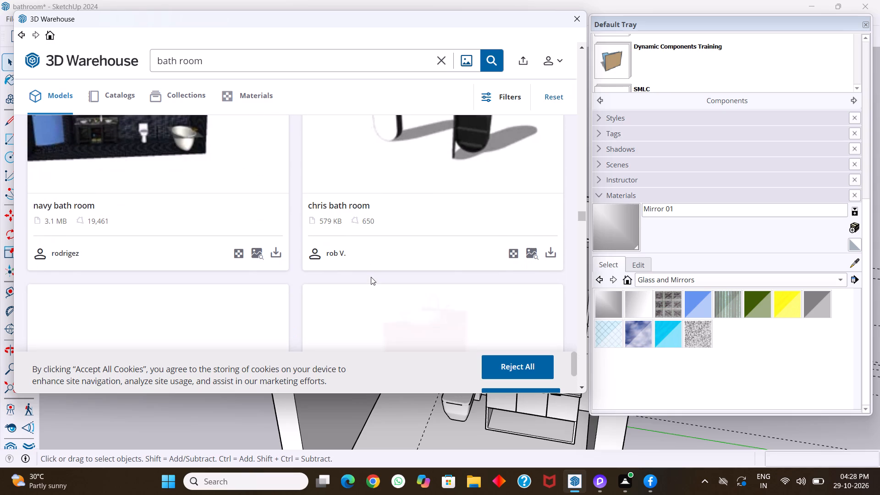
scroll(379, 241, down, 5)
scroll(379, 241, up, 1)
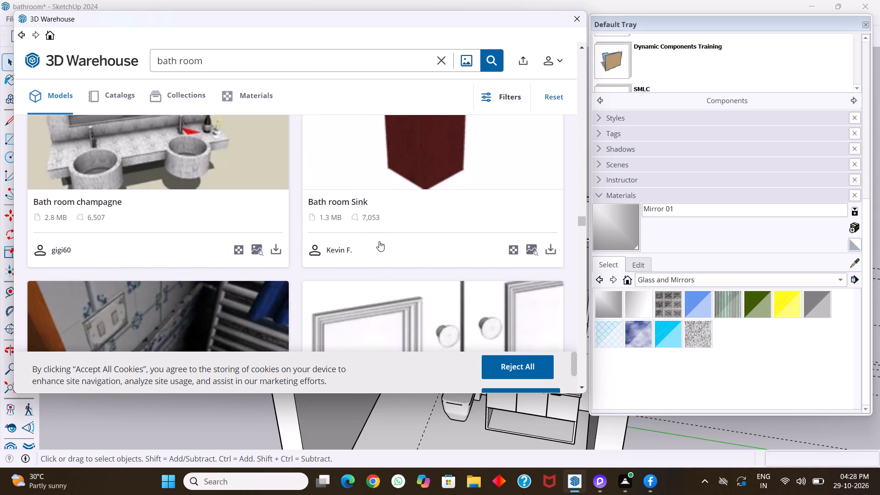
scroll(379, 241, down, 4)
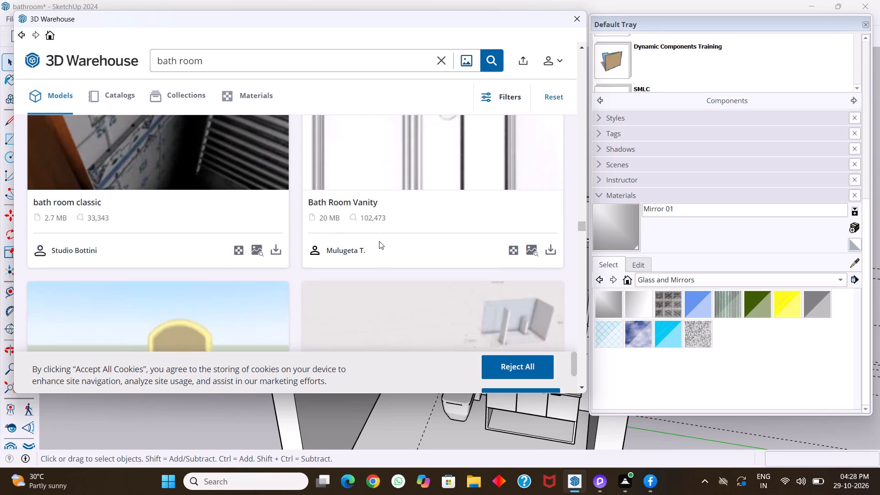
scroll(379, 241, up, 7)
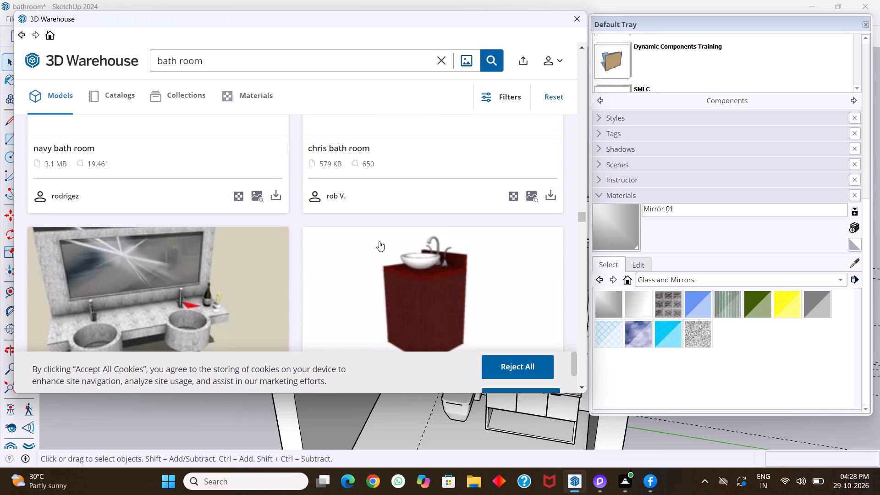
scroll(379, 241, down, 8)
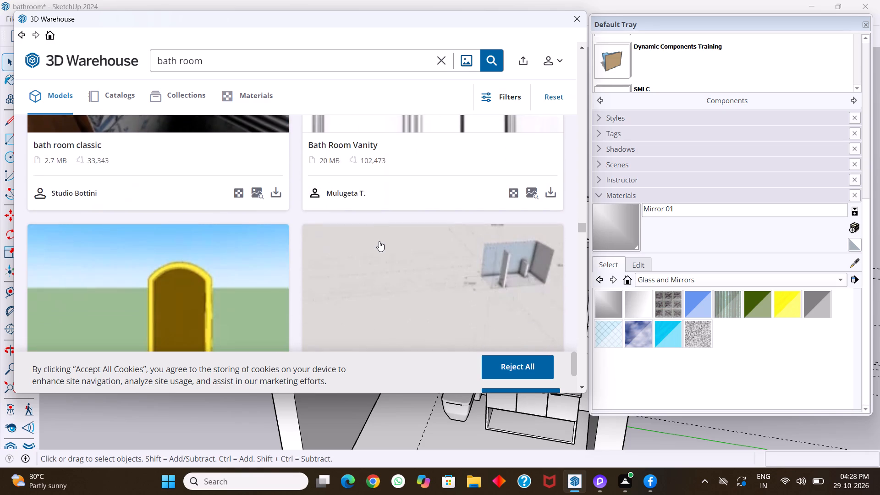
scroll(379, 241, down, 3)
scroll(379, 241, up, 2)
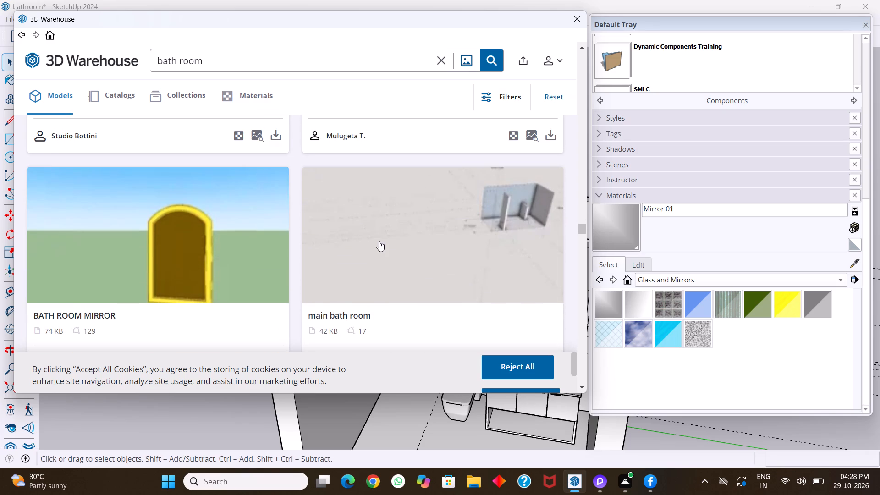
scroll(379, 241, down, 10)
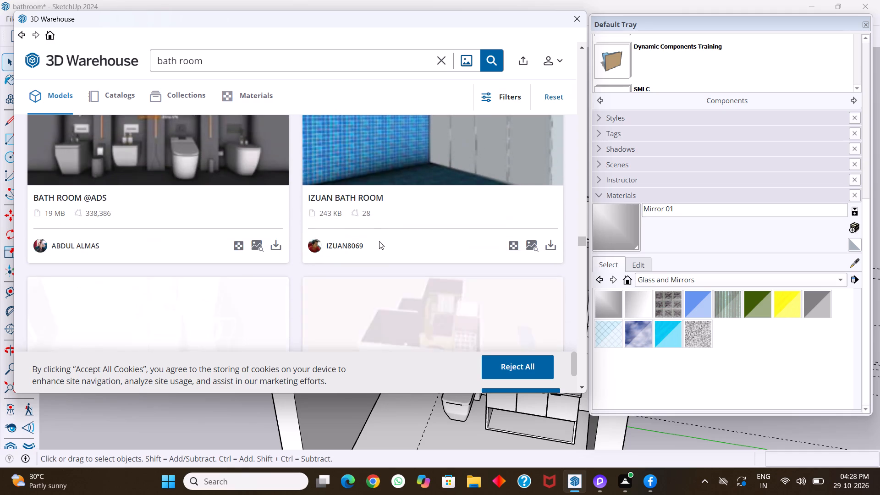
scroll(379, 241, up, 3)
scroll(379, 241, down, 7)
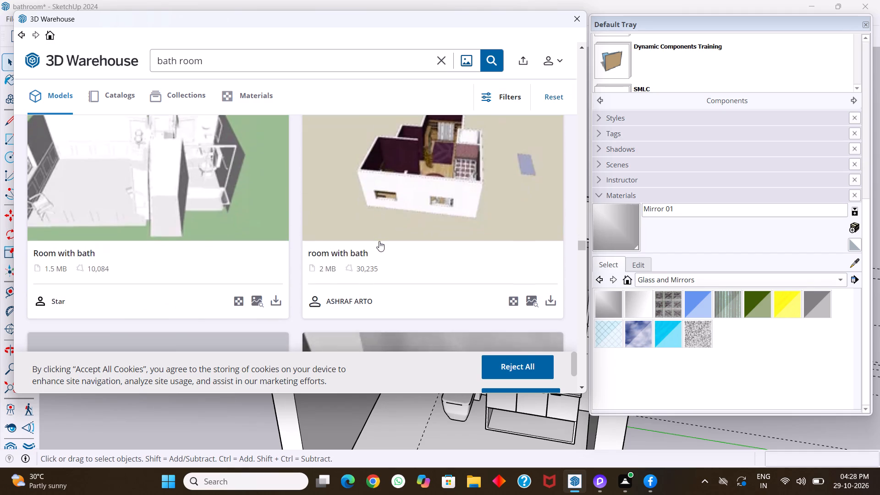
scroll(379, 241, down, 9)
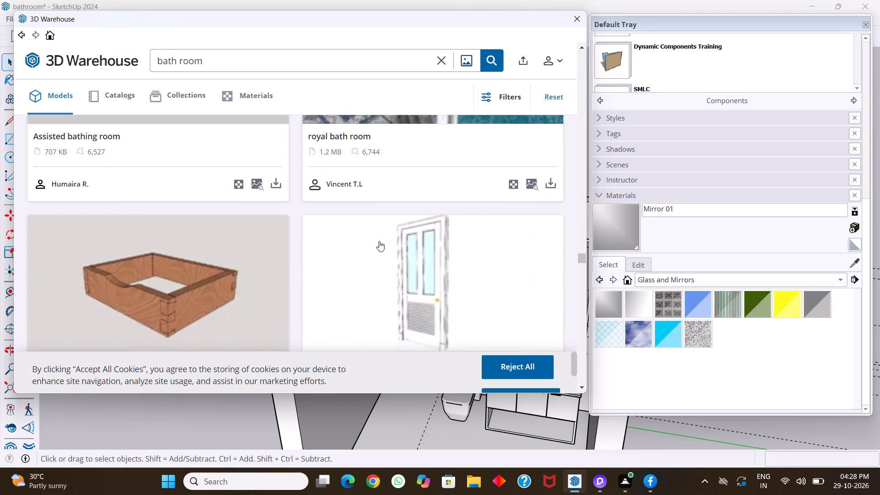
scroll(379, 241, down, 9)
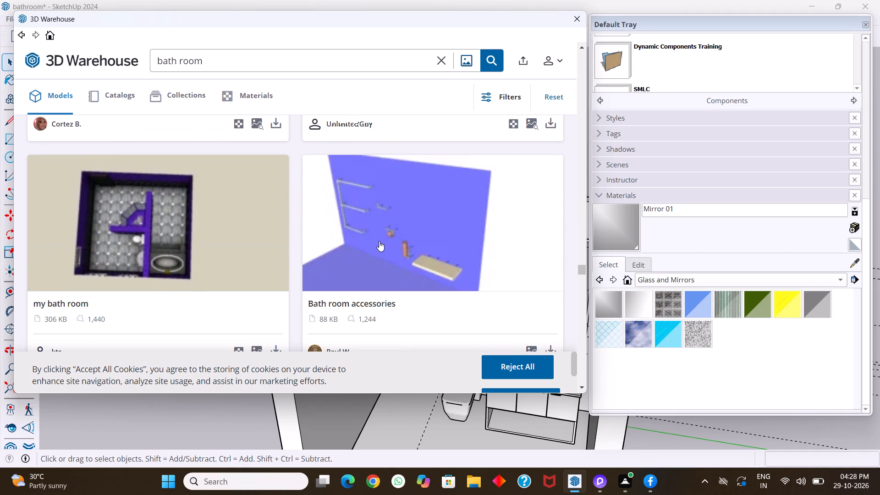
scroll(379, 241, down, 3)
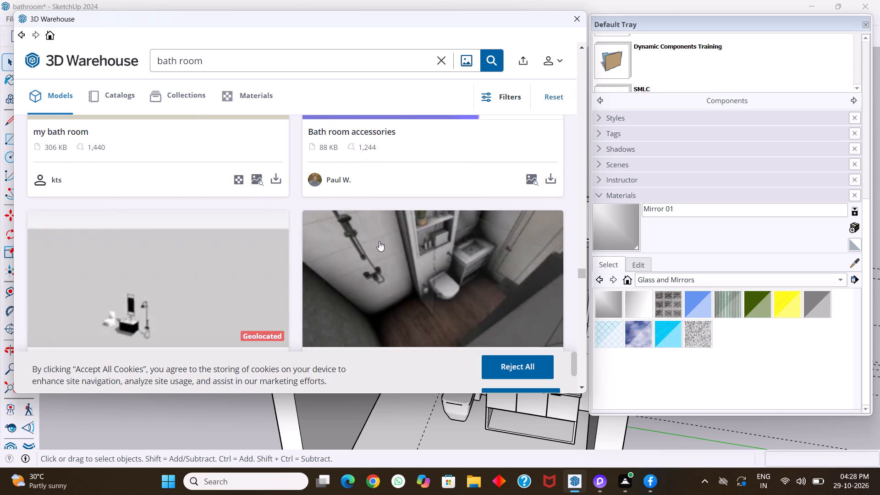
scroll(379, 241, down, 1)
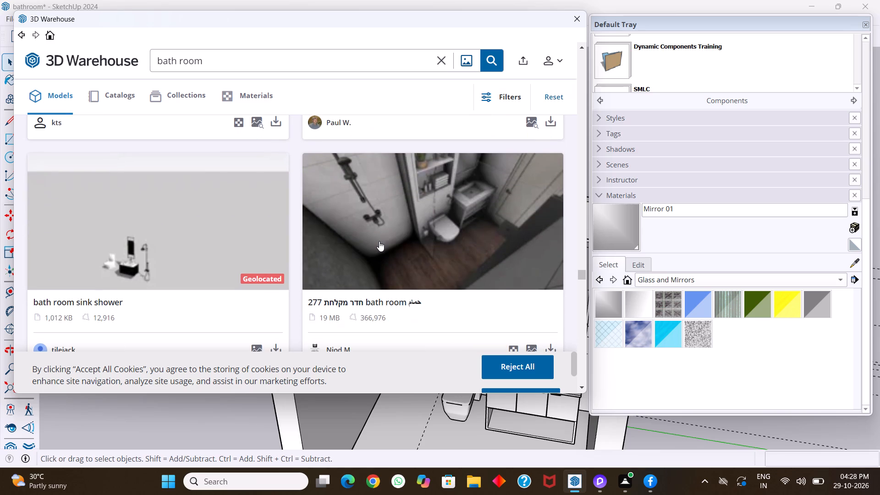
scroll(398, 225, down, 1)
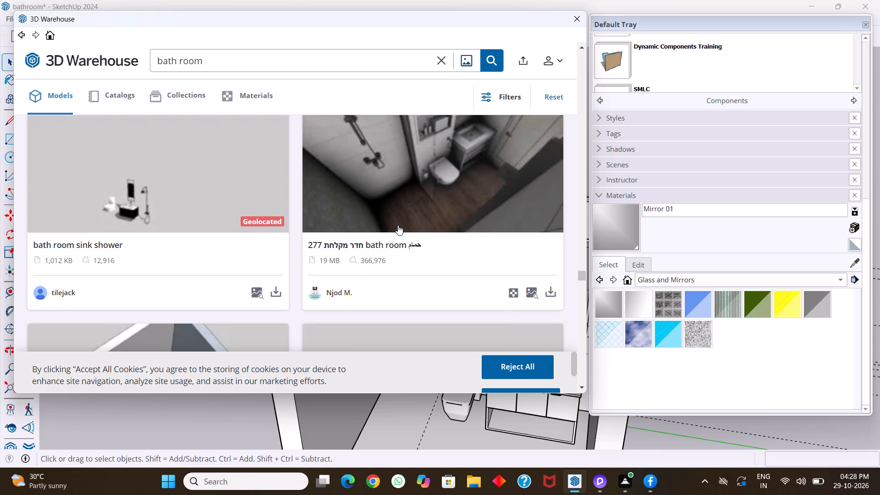
Load the "bath room" model numbered 277 directly into the SketchUp model and place it in open space away from the bathroom.
click(549, 291)
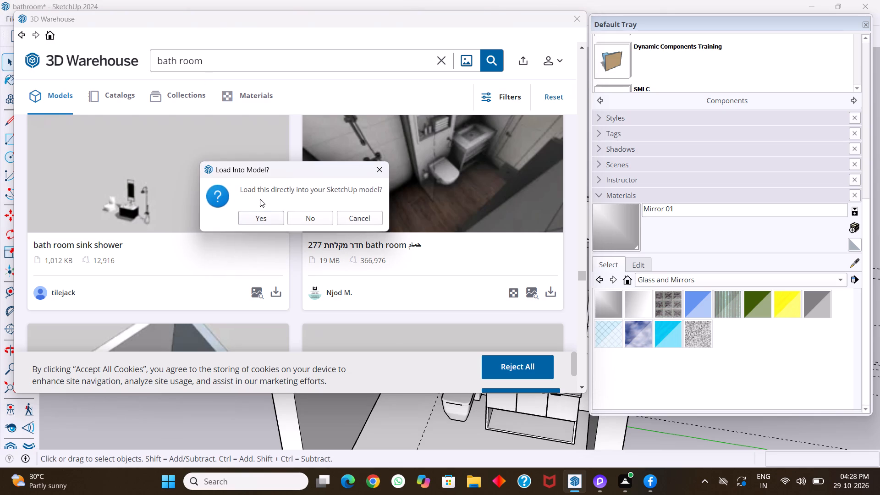
click(262, 218)
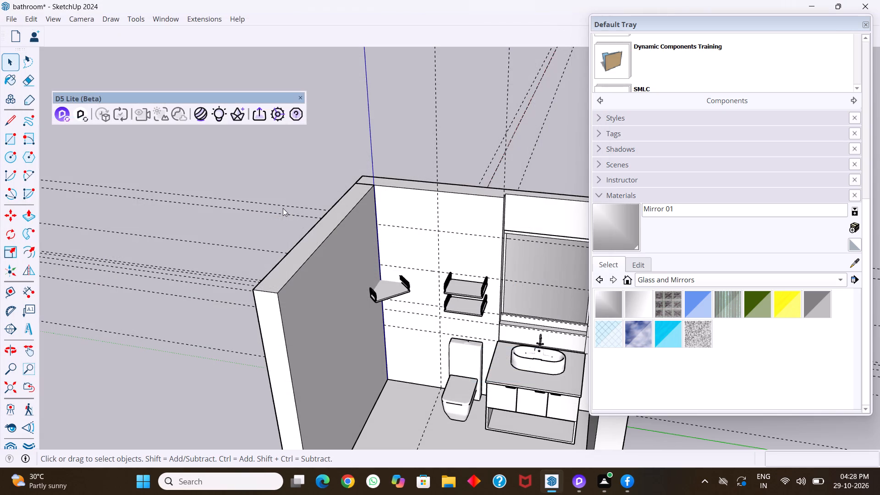
scroll(301, 198, down, 5)
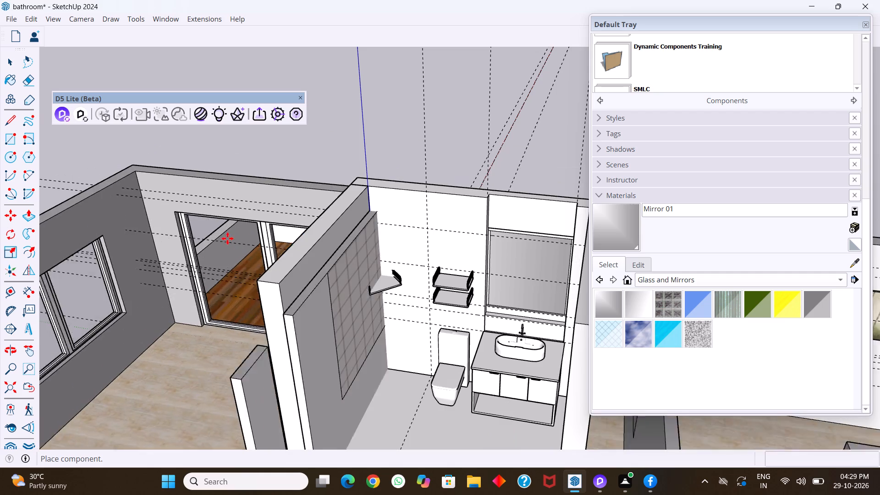
scroll(254, 189, down, 18)
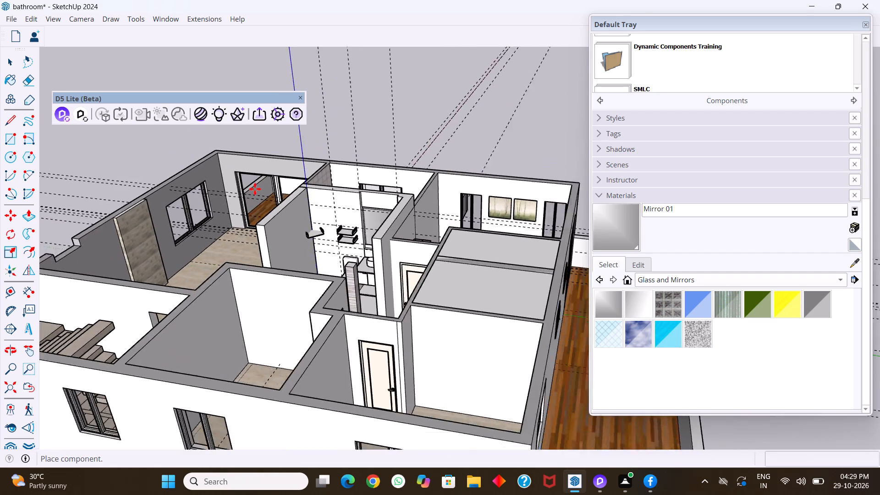
scroll(255, 189, down, 18)
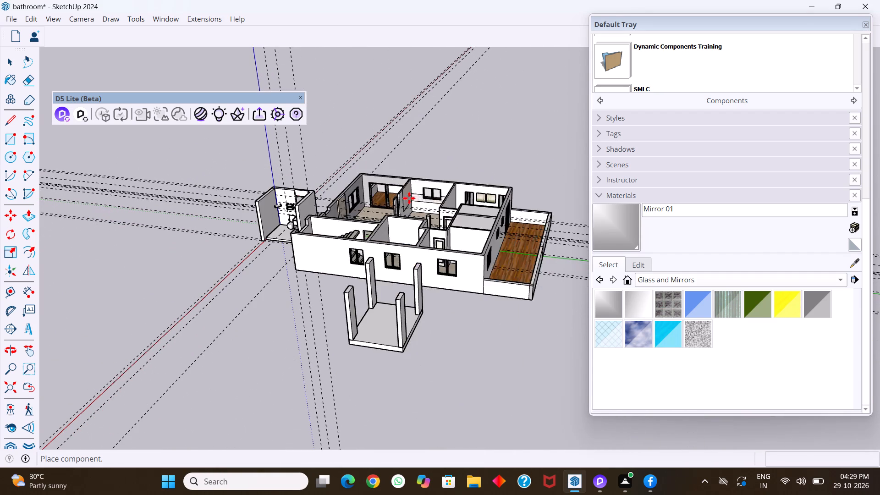
scroll(403, 251, down, 8)
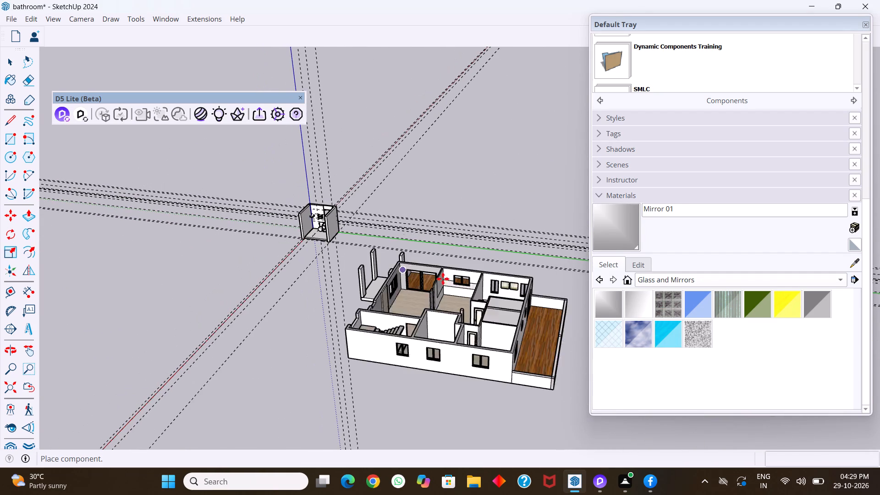
click(441, 278)
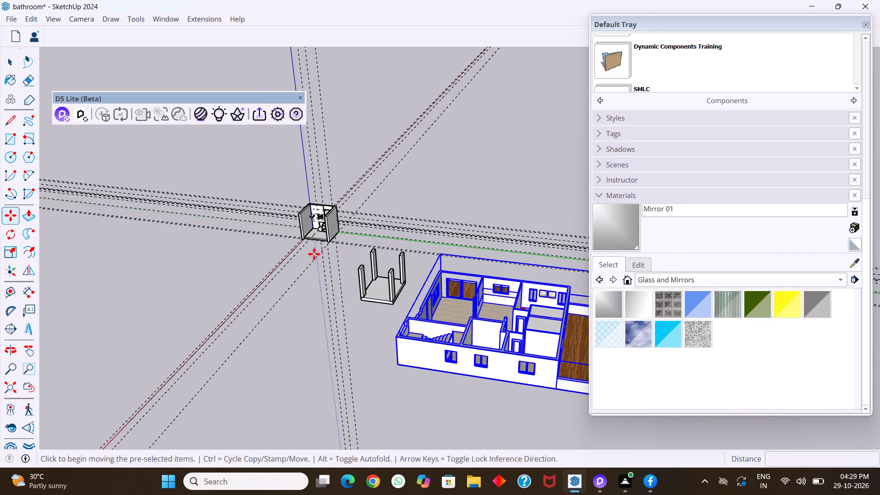
Explode the imported house component.
scroll(309, 254, down, 5)
scroll(211, 228, down, 4)
scroll(392, 293, up, 18)
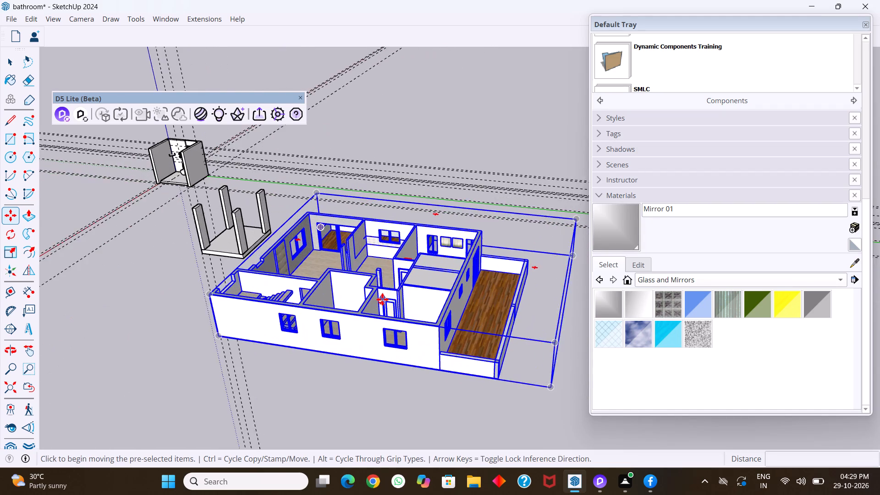
scroll(382, 299, up, 7)
right_click(385, 299)
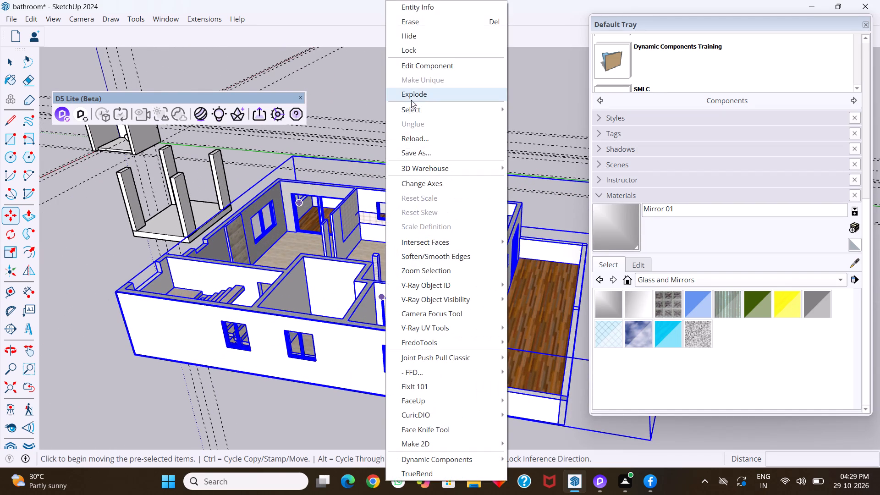
click(412, 97)
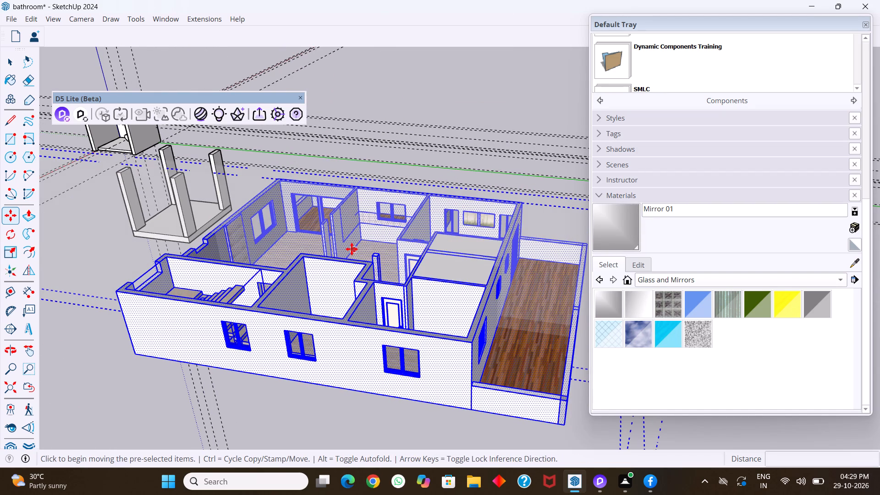
Try to deselect the exploded house geometry.
scroll(352, 249, down, 11)
scroll(389, 271, down, 1)
middle_drag(382, 273, 369, 290)
scroll(394, 264, up, 4)
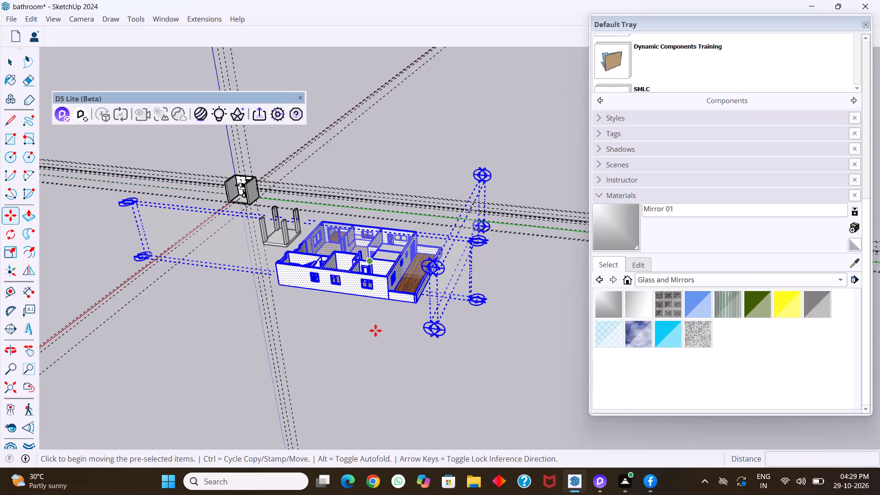
key(space)
click(375, 330)
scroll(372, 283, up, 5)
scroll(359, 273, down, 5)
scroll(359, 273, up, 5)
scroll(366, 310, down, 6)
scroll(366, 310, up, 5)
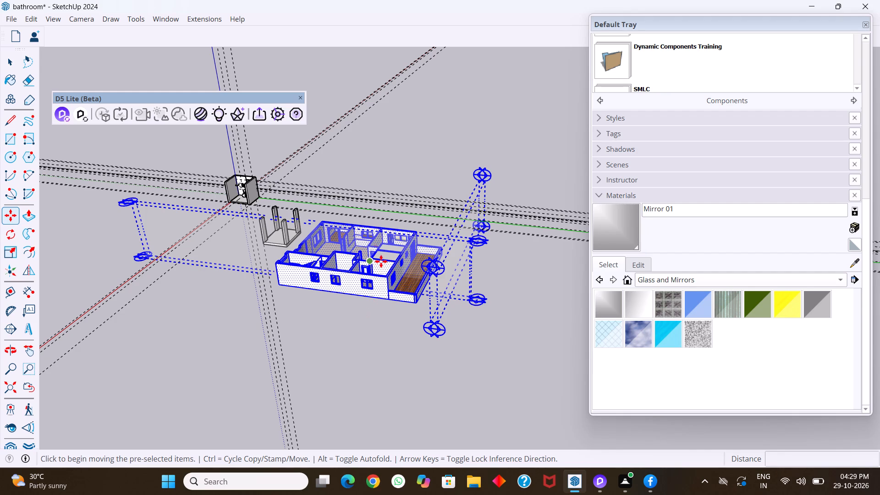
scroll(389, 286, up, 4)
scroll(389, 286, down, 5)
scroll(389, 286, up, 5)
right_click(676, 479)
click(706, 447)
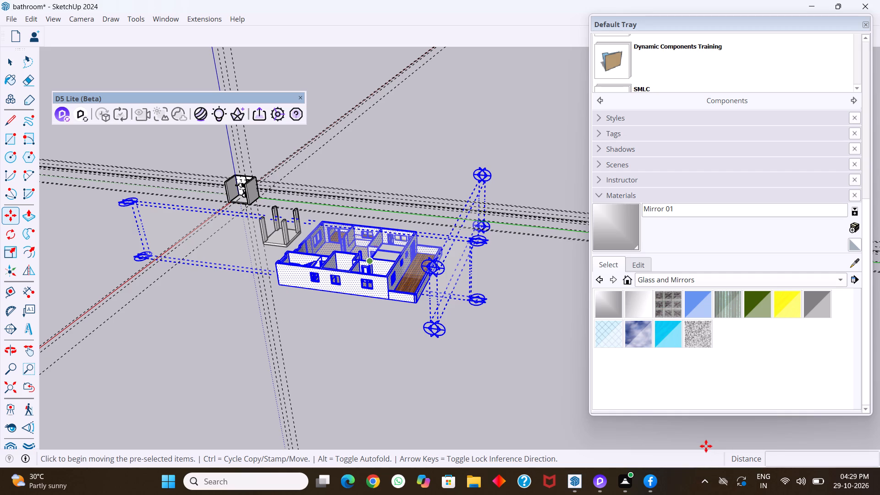
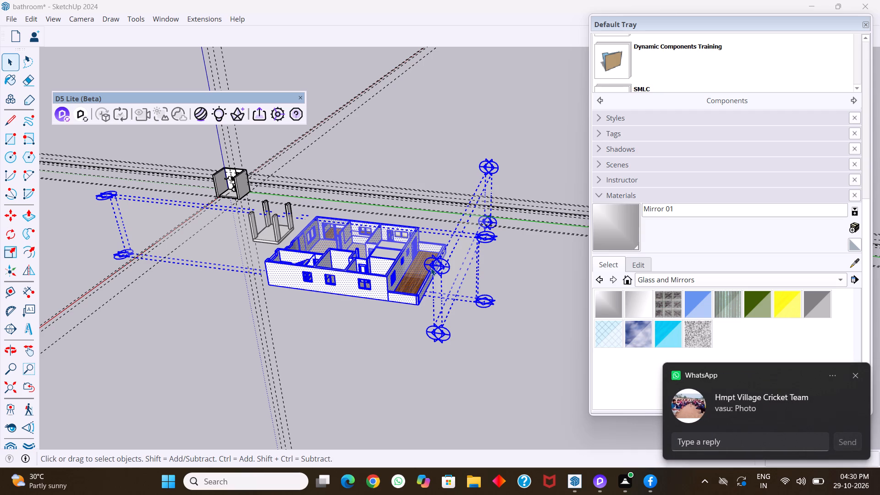
Delete the house's connected wall and floor geometry, leaving the doors, windows, stairs and bathroom fixtures in place.
click(365, 379)
click(378, 288)
scroll(378, 288, up, 8)
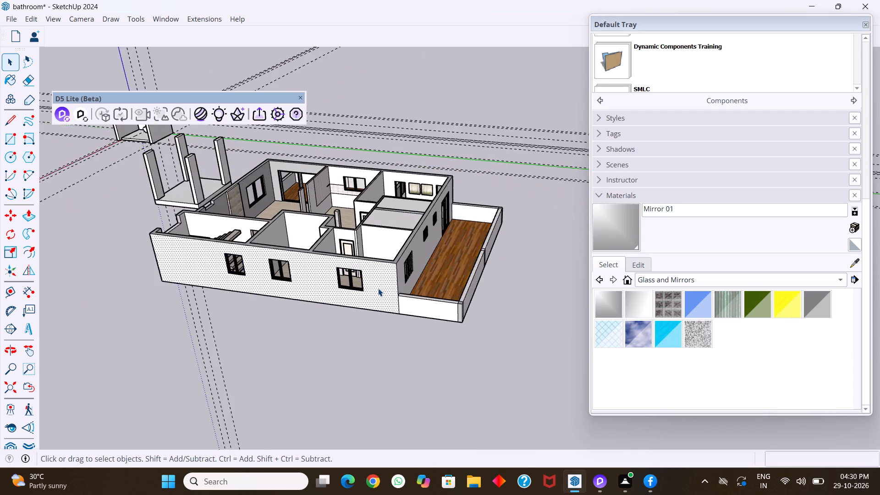
triple_click(378, 288)
click(378, 288)
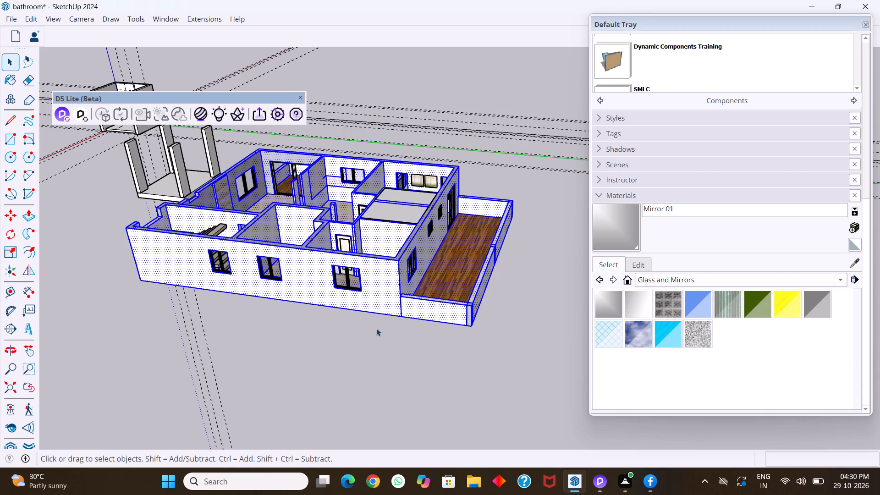
key(Delete)
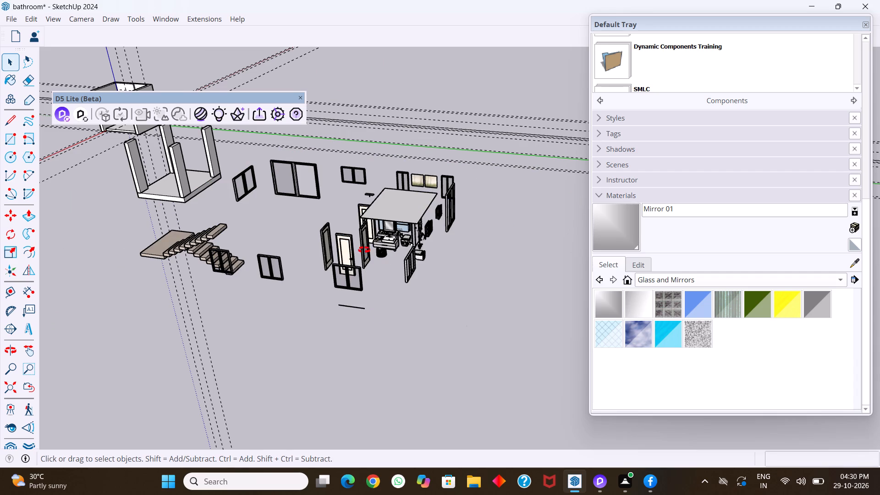
Move the glass shower enclosure about 123' away from the bathroom fixtures, into the empty area beyond the staircase.
middle_drag(364, 250, 417, 287)
scroll(403, 229, up, 12)
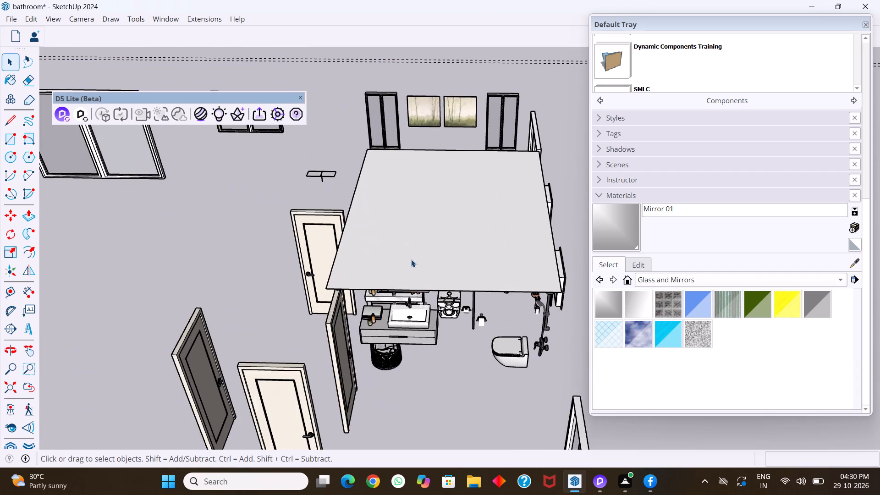
middle_drag(411, 259, 383, 152)
middle_drag(462, 227, 379, 223)
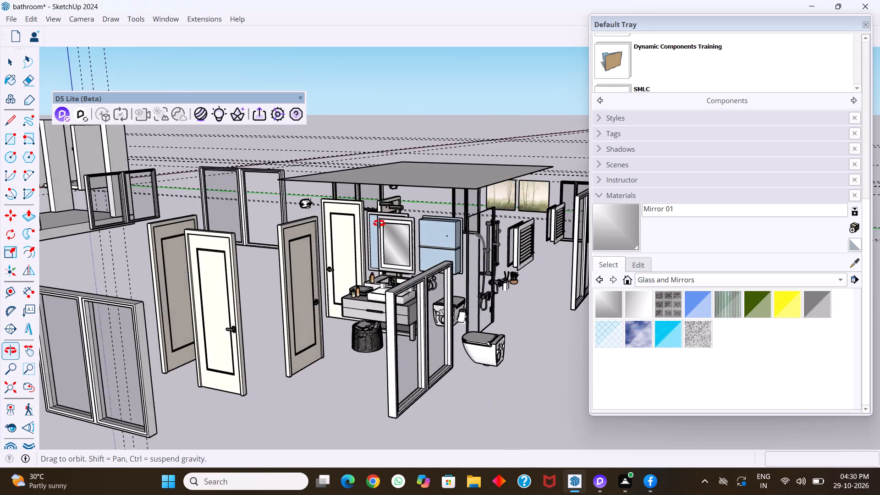
middle_drag(379, 223, 351, 225)
middle_drag(480, 263, 374, 282)
scroll(495, 282, up, 1)
middle_drag(495, 282, 460, 287)
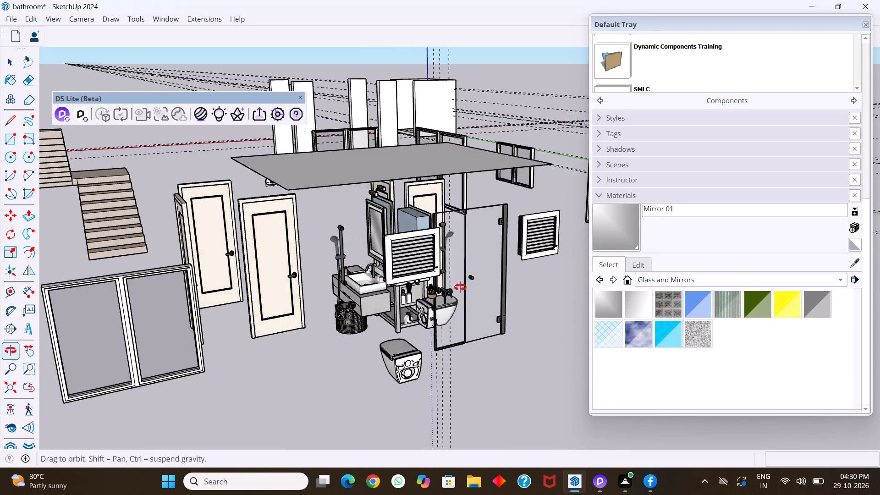
middle_drag(460, 287, 411, 293)
scroll(471, 285, up, 3)
click(477, 310)
scroll(499, 332, down, 2)
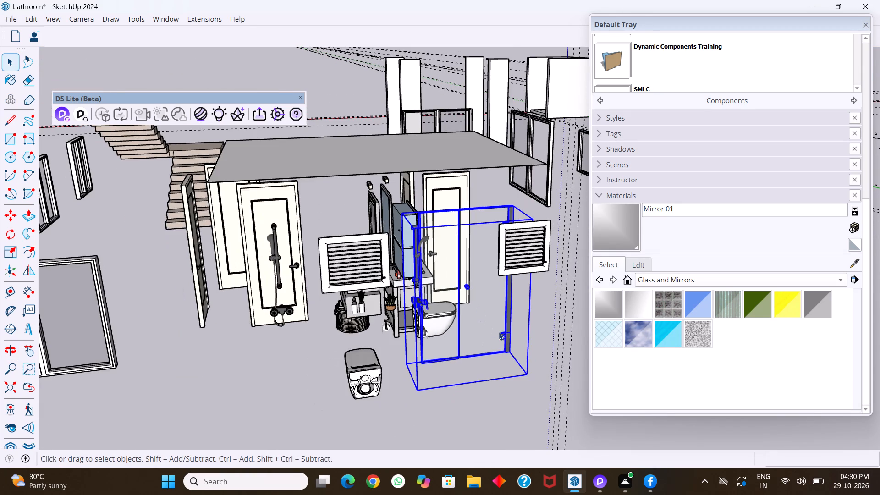
key(m)
click(526, 376)
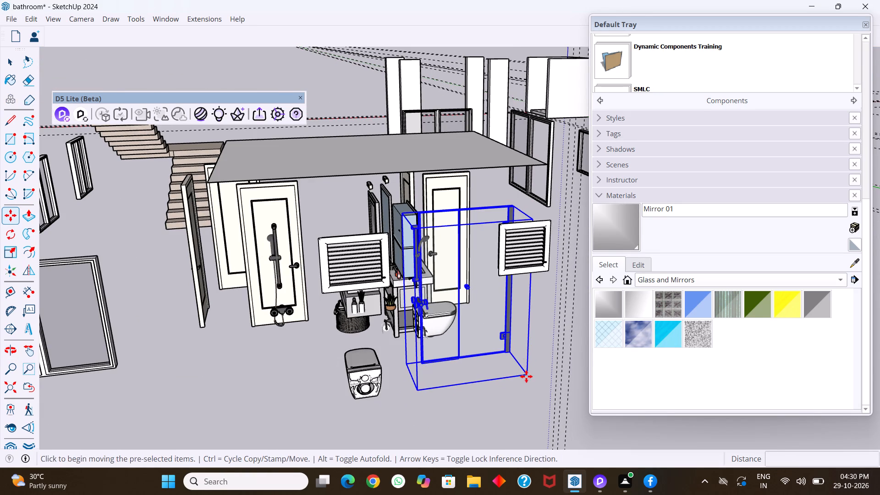
scroll(461, 321, down, 4)
scroll(404, 335, down, 8)
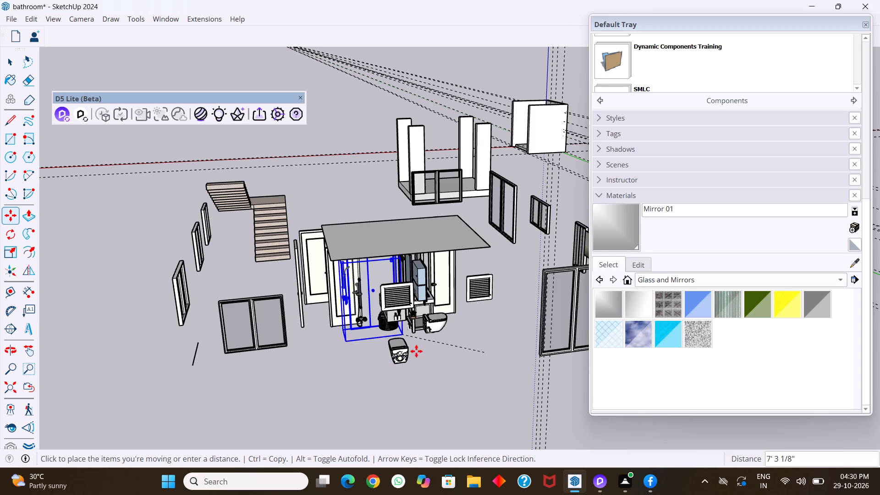
scroll(416, 351, down, 2)
click(352, 140)
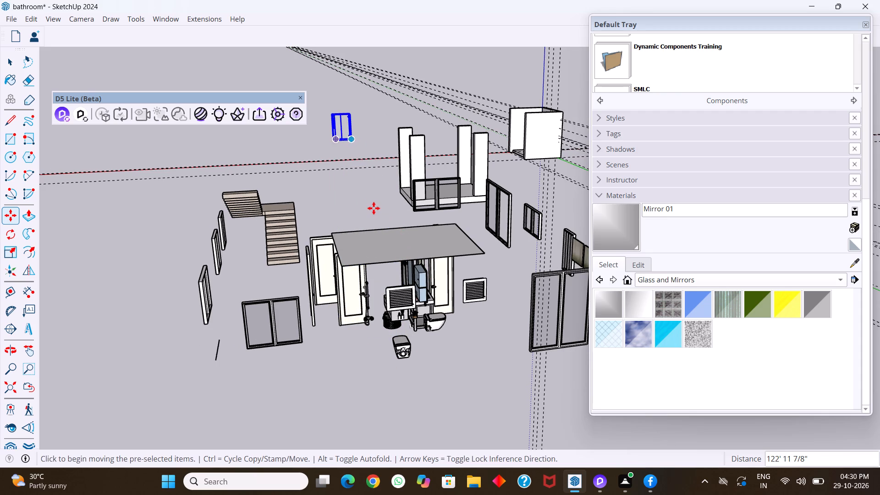
key(space)
click(372, 201)
Move the wall-mounted shower fixture in front of the door out to the empty area near the relocated shower enclosure.
middle_drag(385, 245, 384, 268)
scroll(412, 292, up, 8)
middle_drag(412, 311, 375, 275)
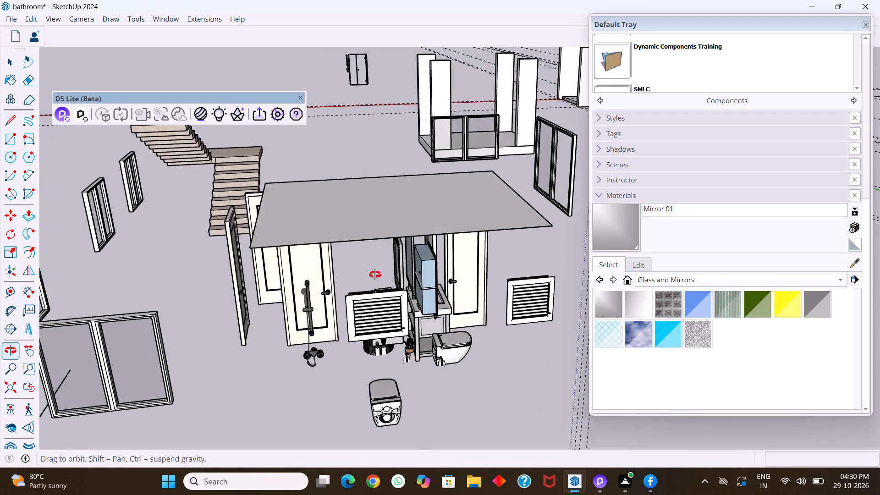
middle_drag(375, 275, 370, 264)
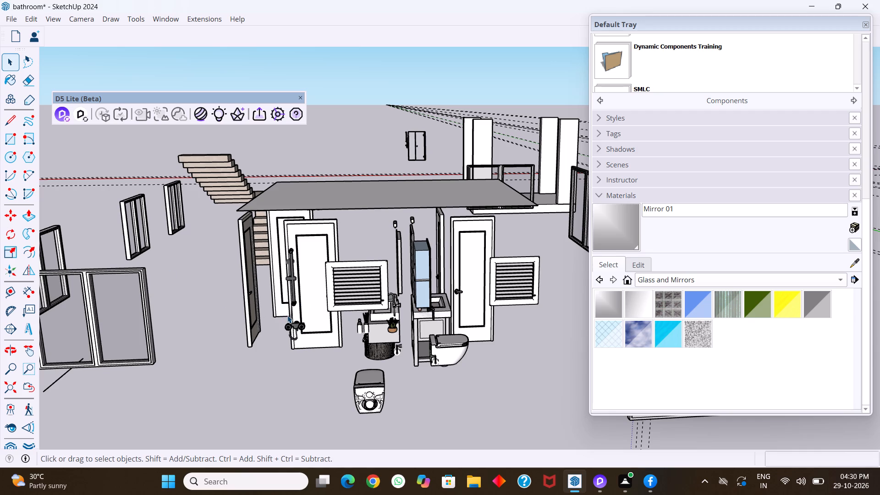
click(290, 316)
key(m)
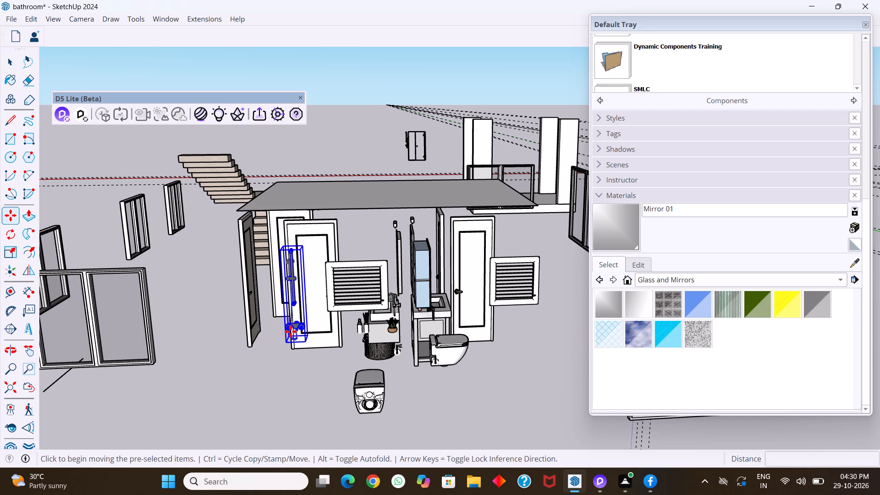
click(304, 343)
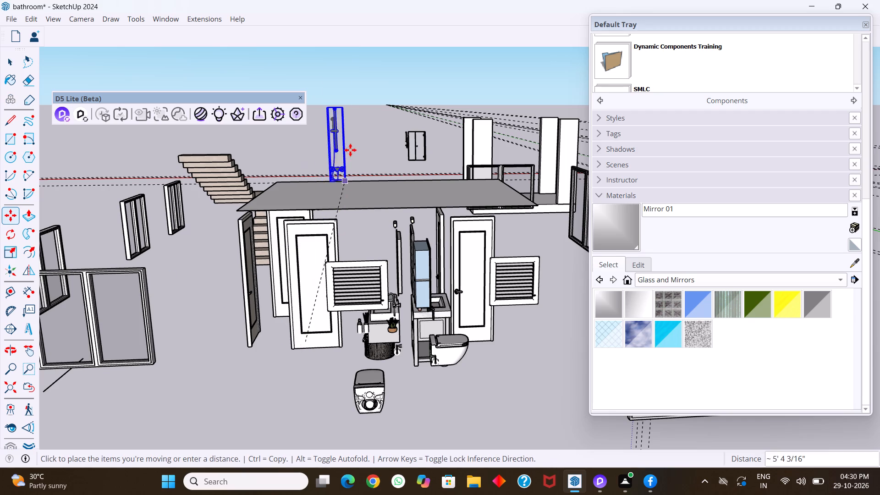
scroll(372, 161, up, 5)
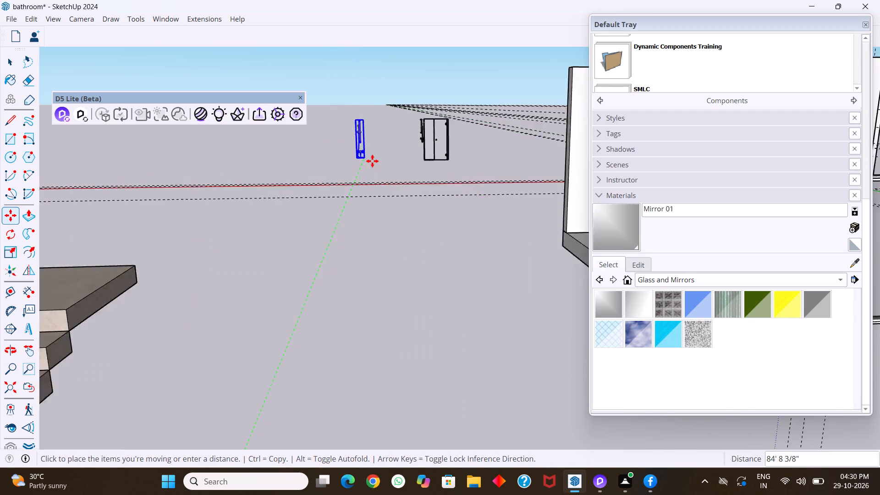
scroll(372, 161, up, 2)
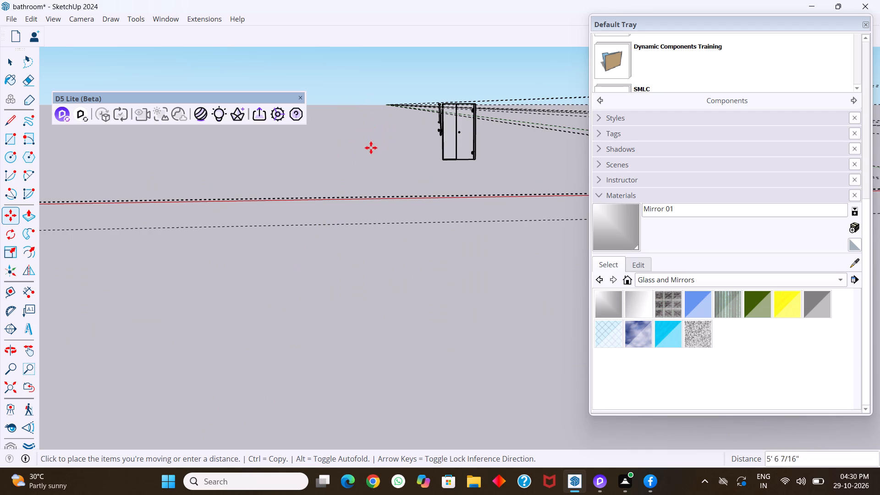
click(354, 148)
key(space)
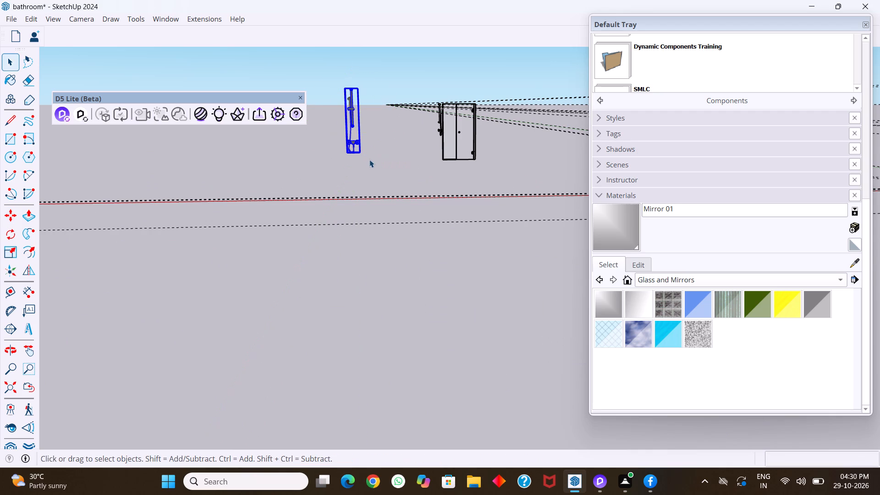
click(370, 160)
Move the potted plant, reed diffuser and bottle below the louvred windows together about 64' away, past the staircase.
scroll(382, 145, down, 15)
middle_drag(476, 346, 477, 346)
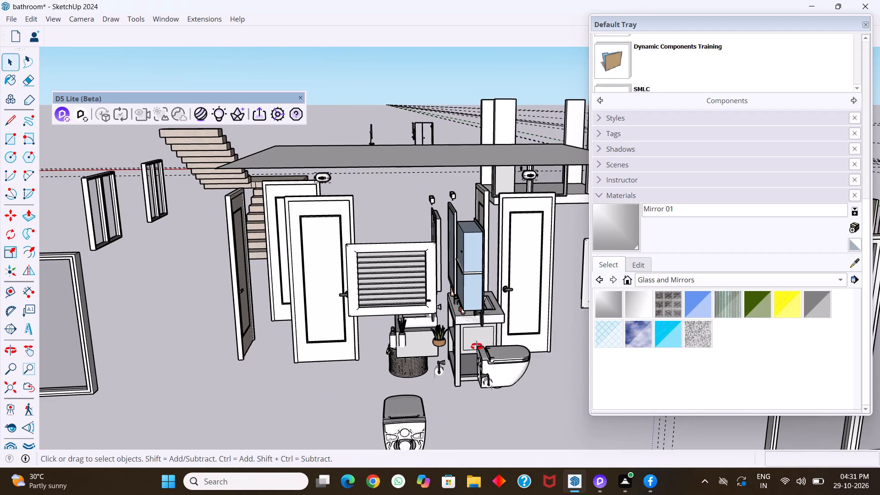
middle_drag(477, 346, 499, 342)
middle_drag(481, 318, 380, 335)
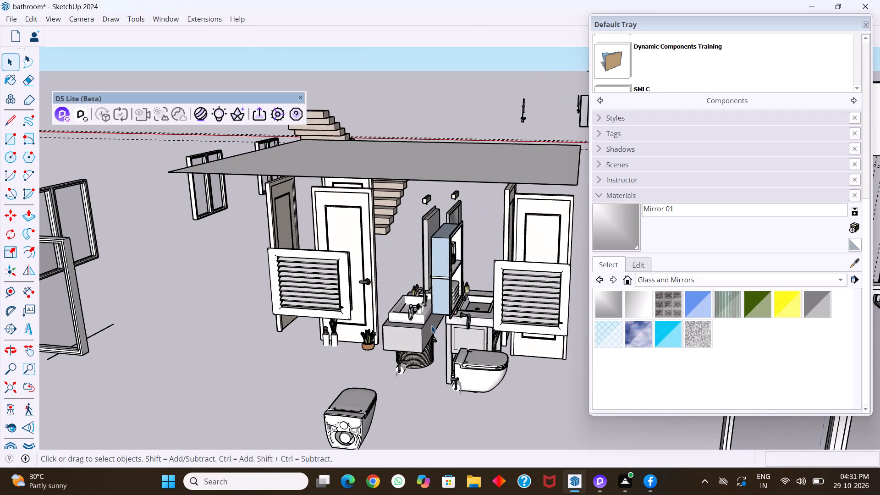
scroll(340, 293, up, 4)
middle_drag(351, 317, 327, 317)
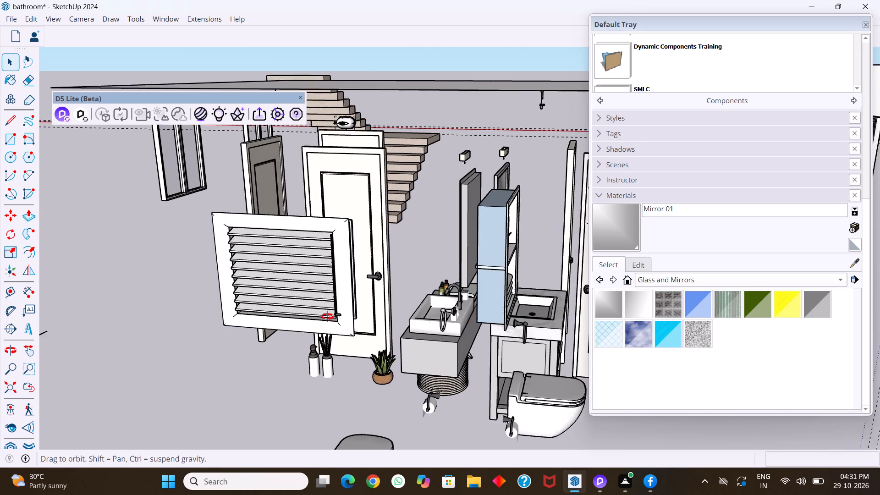
middle_drag(327, 317, 231, 302)
middle_drag(291, 324, 263, 329)
scroll(294, 322, up, 4)
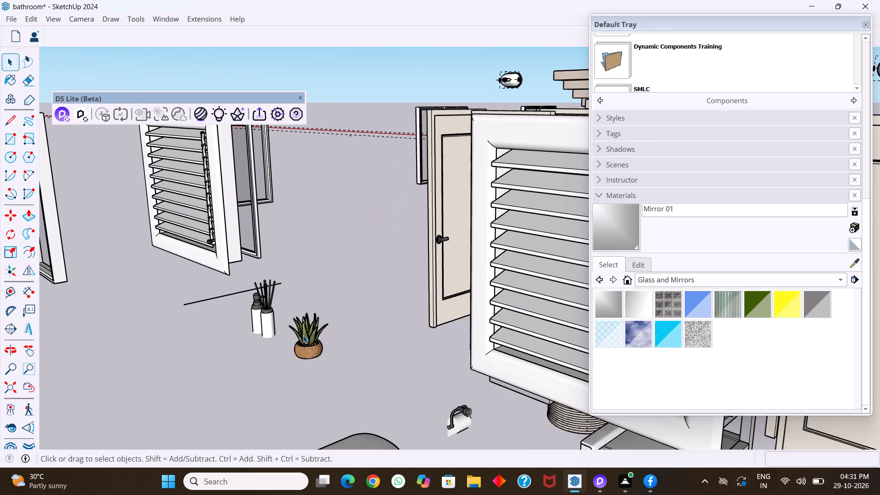
click(303, 335)
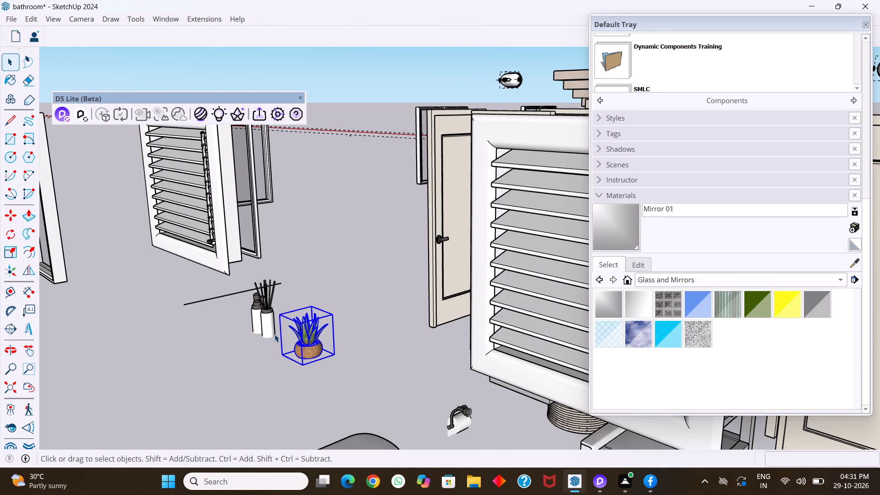
ctrl+scroll(270, 321, up, 9)
ctrl+click(270, 321)
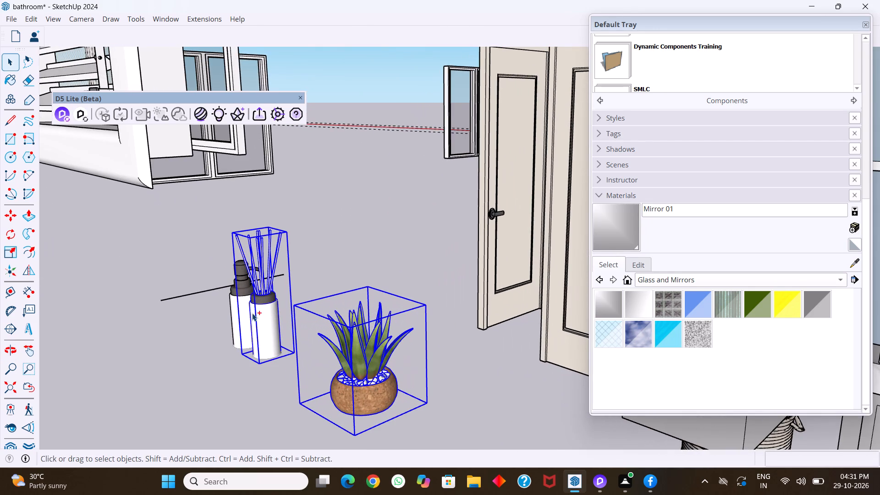
ctrl+click(234, 308)
scroll(275, 299, down, 3)
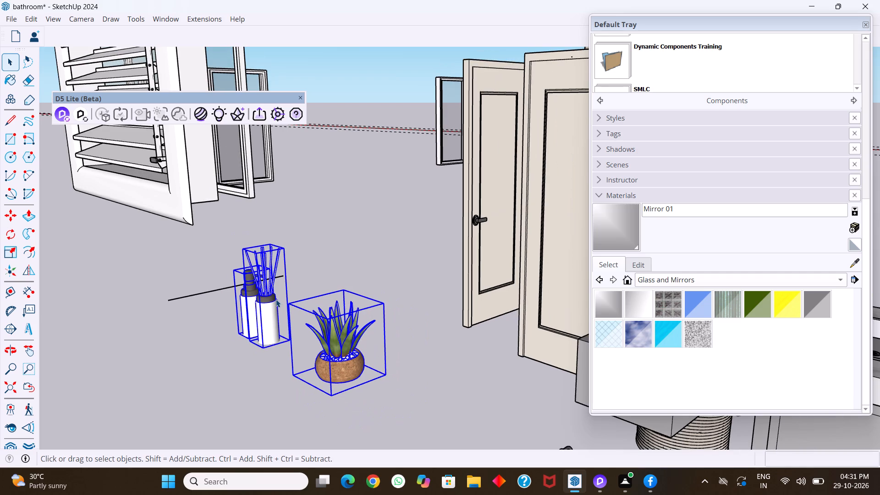
key(m)
click(332, 398)
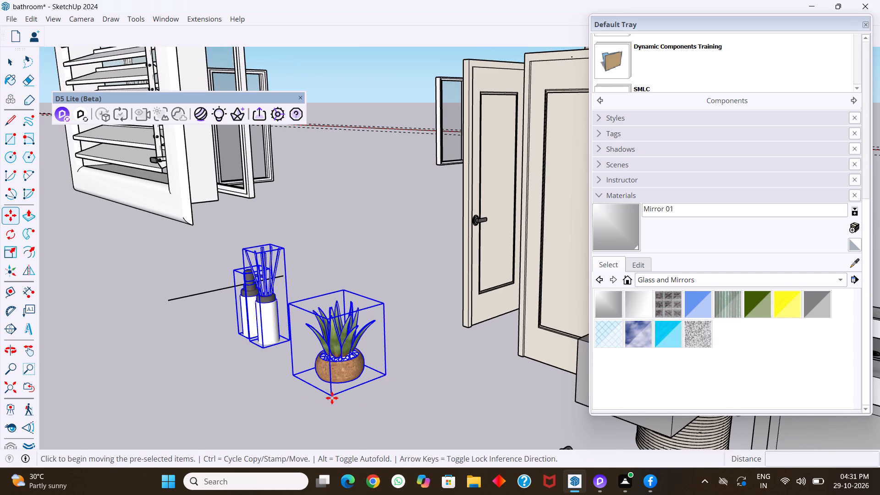
scroll(357, 345, down, 17)
scroll(253, 333, down, 3)
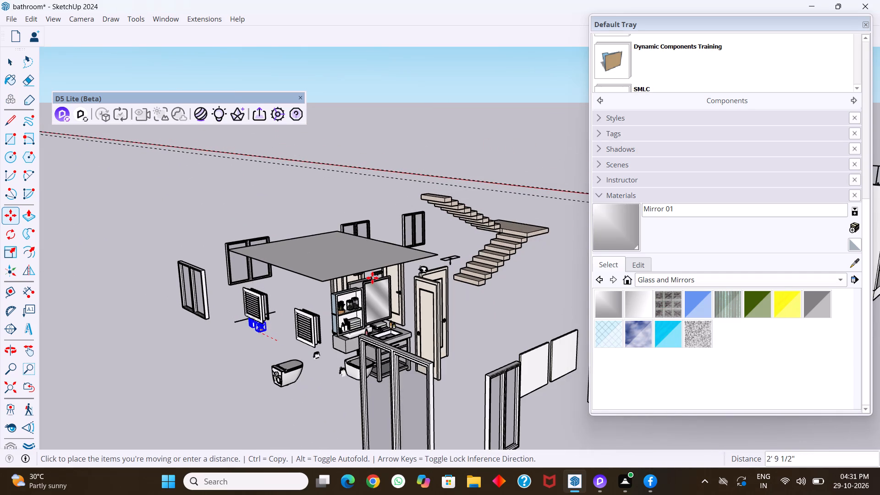
middle_drag(445, 253, 349, 262)
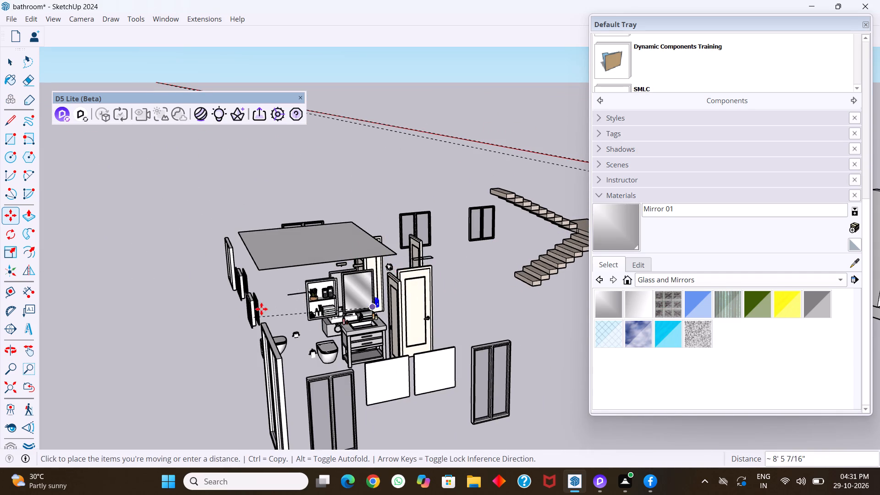
scroll(259, 309, down, 8)
middle_drag(495, 291, 406, 296)
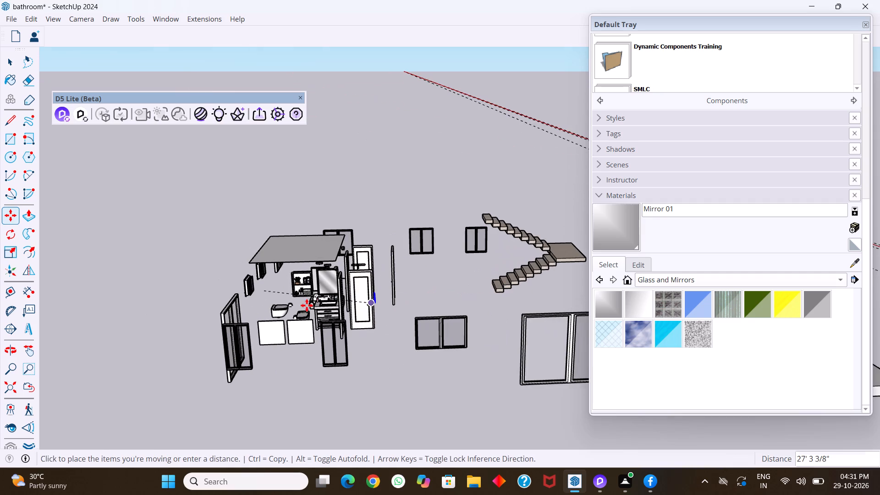
scroll(279, 305, down, 14)
scroll(530, 288, up, 5)
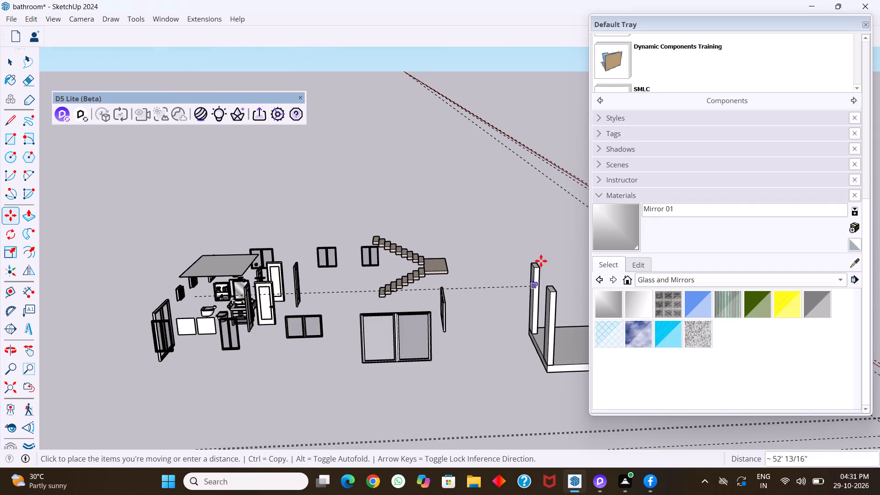
click(550, 247)
middle_drag(290, 290, 352, 288)
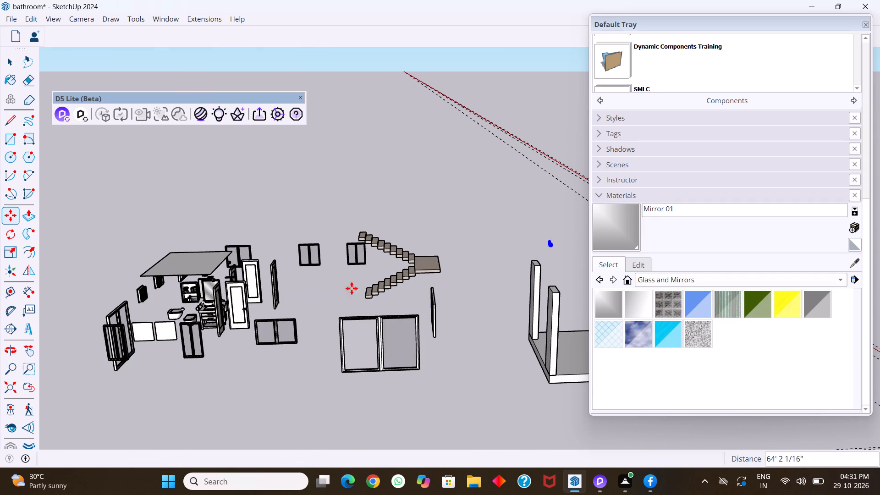
middle_drag(352, 288, 394, 285)
scroll(193, 330, up, 12)
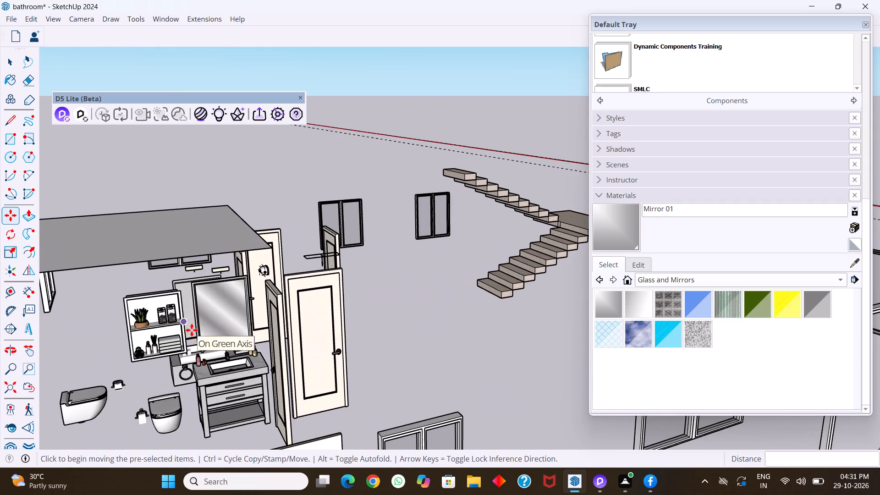
key(space)
Move the shelf-and-toilet unit, the mirror-and-basin unit, the countertop toiletries and the nearby paper holder together about 76' past the staircase and four-post frame.
scroll(192, 344, up, 10)
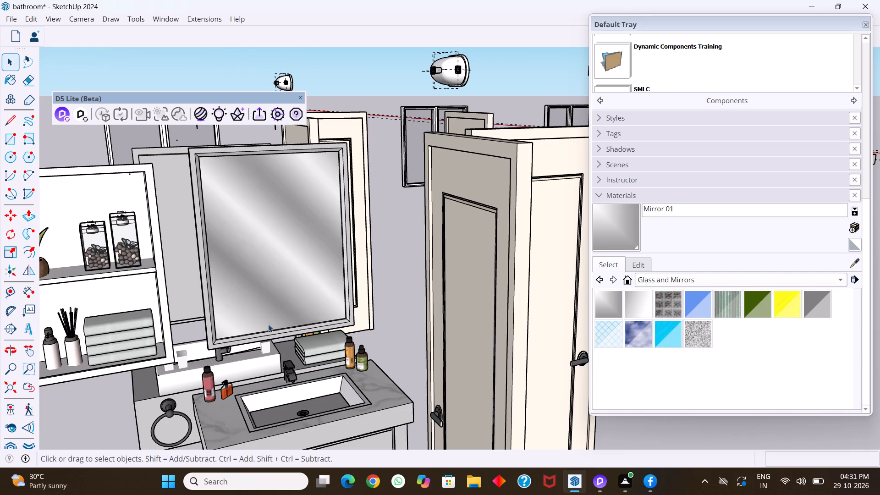
scroll(265, 315, down, 4)
middle_drag(265, 315, 263, 203)
middle_drag(292, 287, 265, 289)
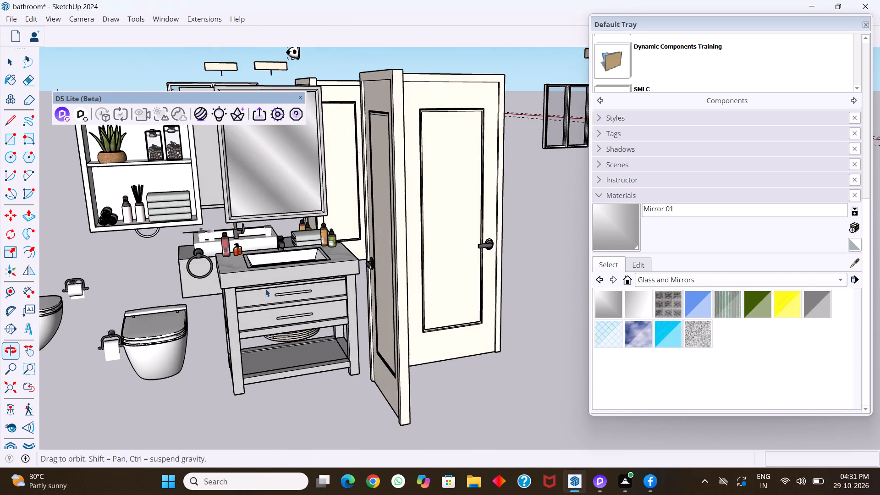
middle_drag(265, 289, 267, 289)
scroll(93, 297, up, 3)
scroll(185, 290, down, 3)
middle_drag(209, 304, 210, 302)
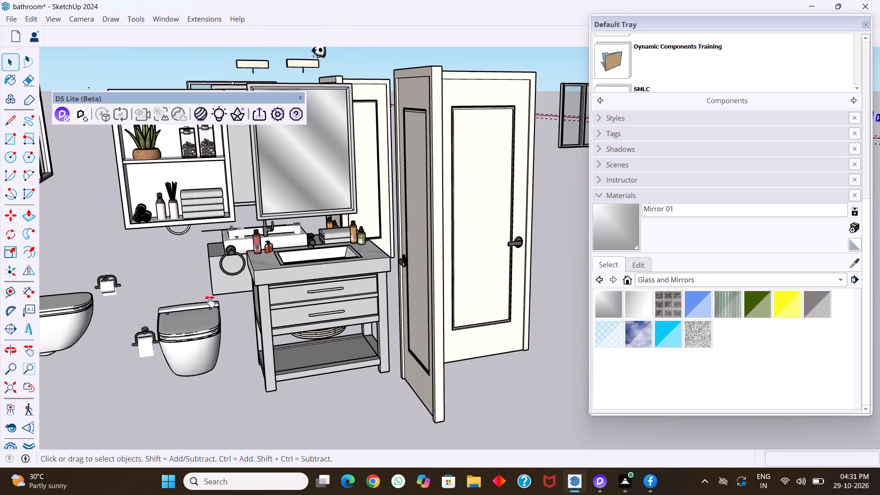
middle_drag(210, 302, 280, 276)
shift+middle_drag(259, 220, 269, 289)
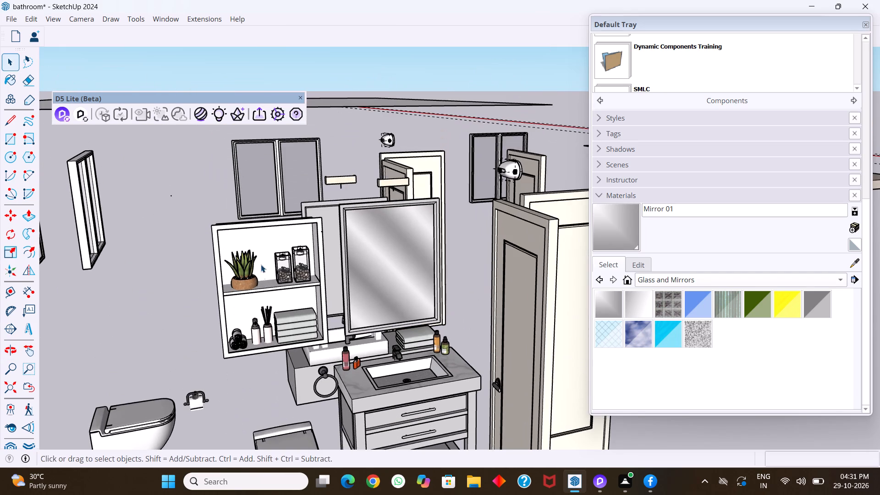
shift+middle_drag(276, 284, 254, 250)
shift+click(229, 247)
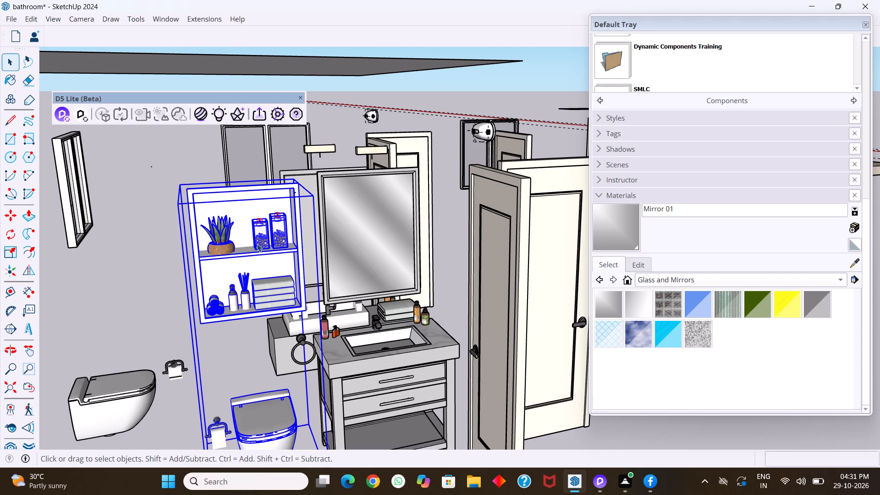
shift+click(330, 328)
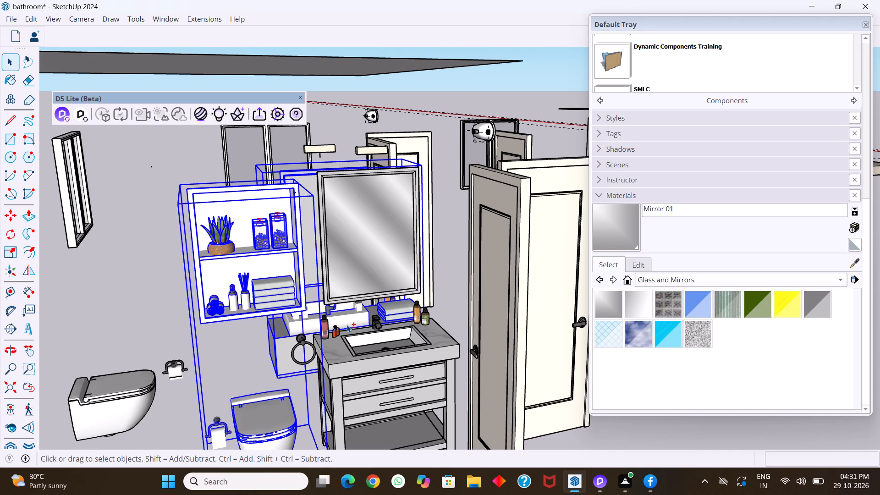
scroll(400, 302, down, 2)
scroll(407, 319, up, 7)
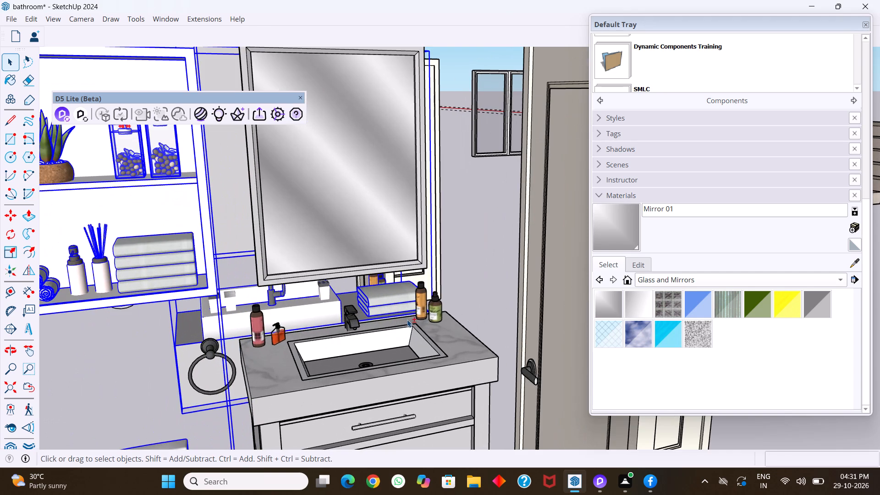
shift+click(422, 311)
shift+scroll(312, 304, down, 3)
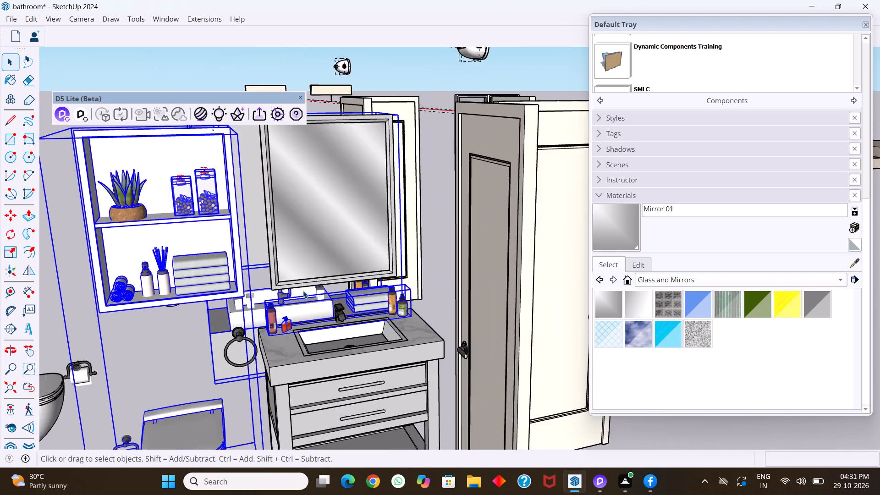
shift+scroll(306, 290, down, 5)
shift+click(177, 339)
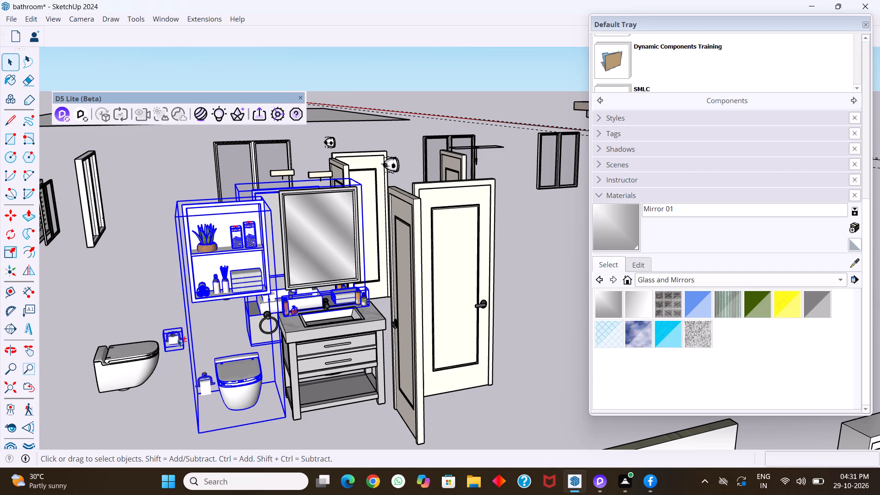
shift+scroll(226, 302, down, 3)
key(m)
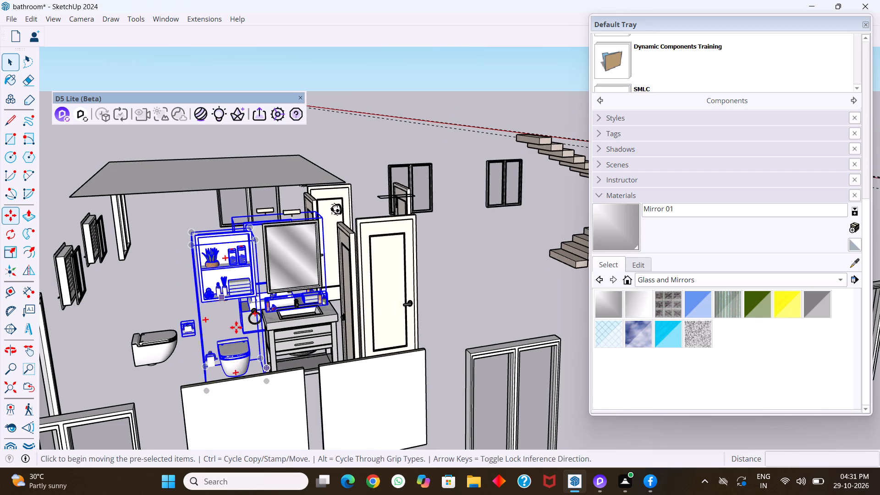
click(265, 368)
scroll(216, 277, down, 5)
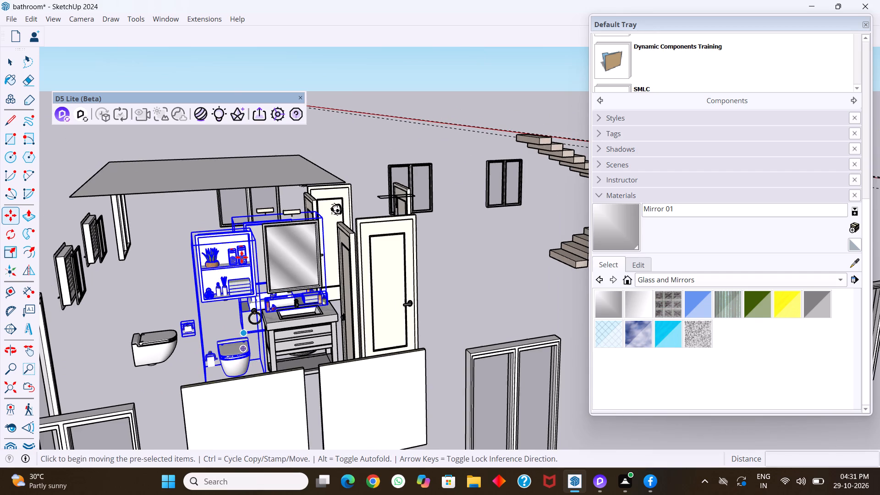
scroll(234, 304, down, 9)
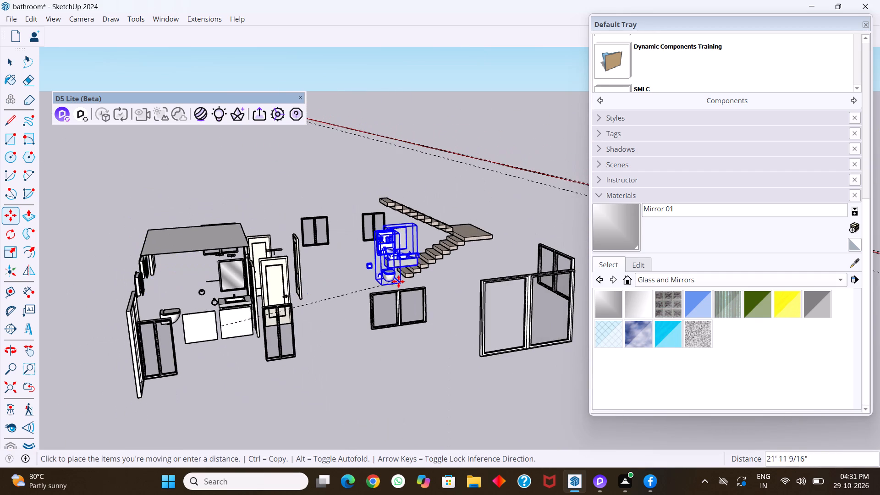
scroll(473, 271, up, 6)
scroll(216, 296, down, 7)
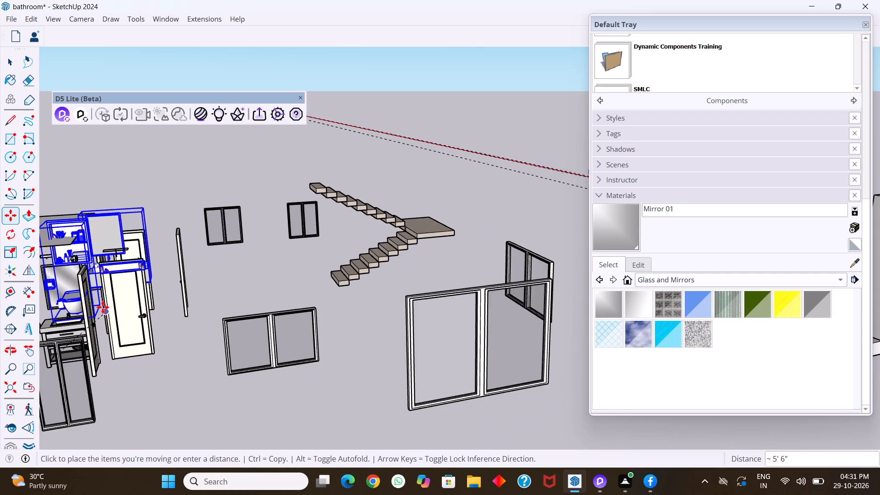
scroll(103, 307, down, 11)
scroll(390, 243, up, 4)
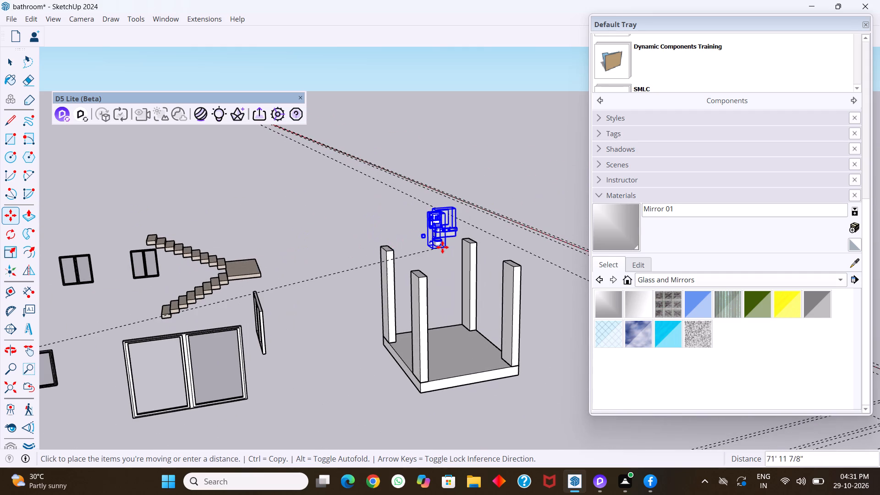
scroll(239, 274, down, 18)
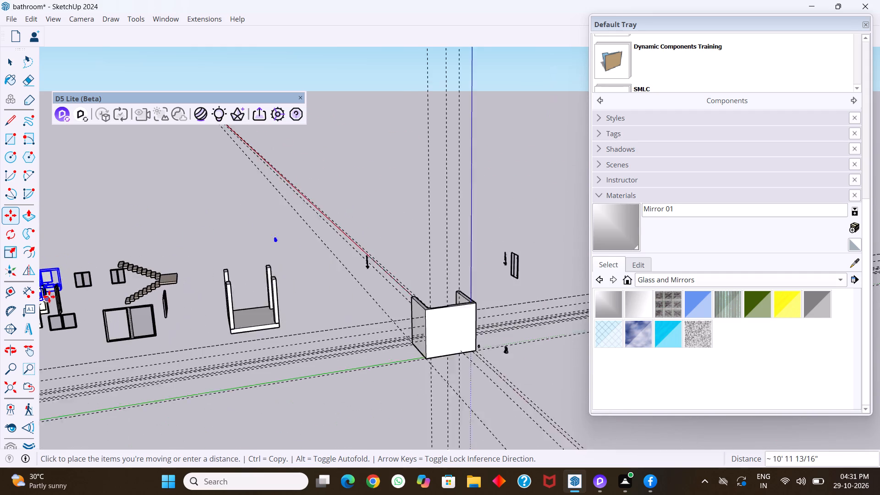
scroll(49, 297, down, 2)
scroll(319, 298, up, 4)
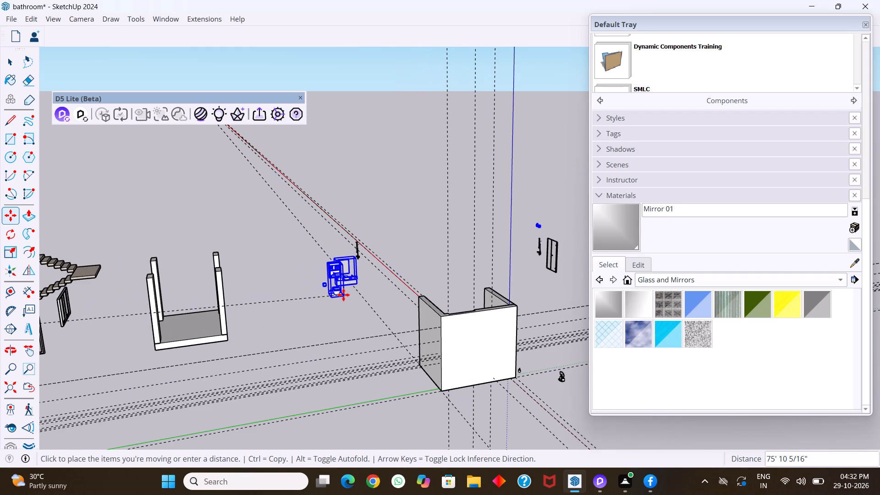
click(343, 295)
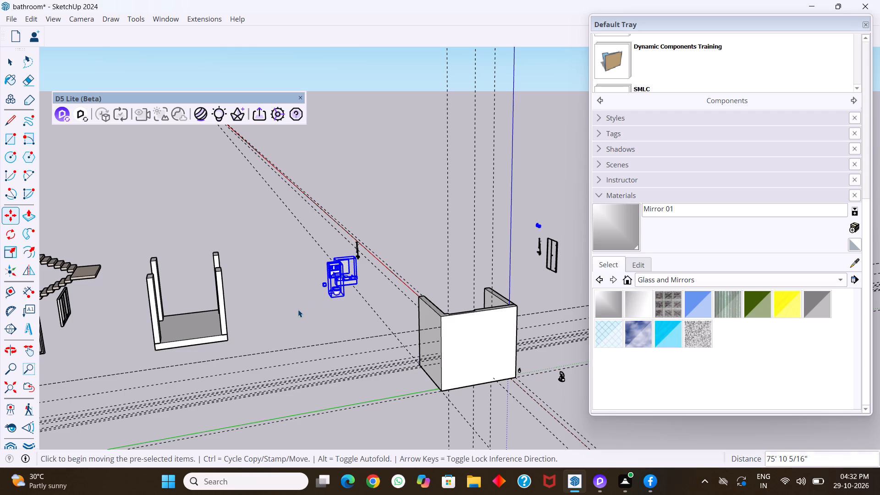
key(space)
click(298, 309)
Delete the leftover house pieces together, including the doors, windows, staircase and remaining fixtures, keeping the four-post frame and relocated bathroom items.
scroll(286, 299, down, 9)
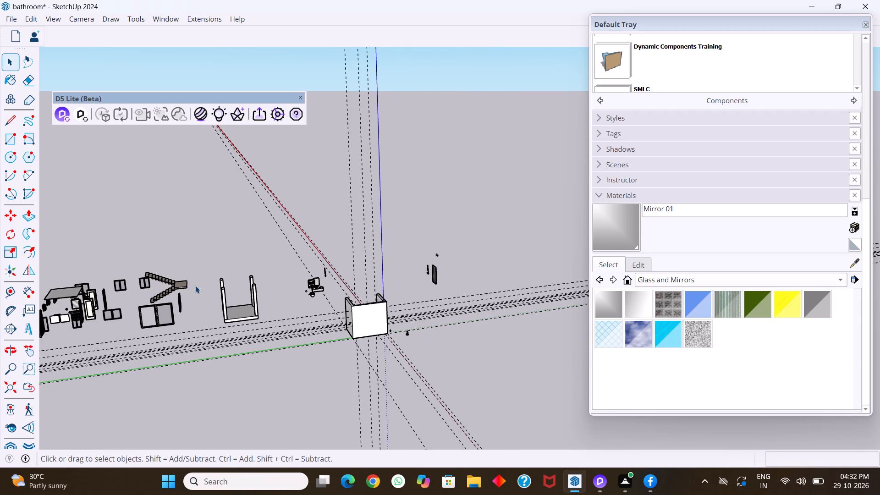
scroll(195, 286, down, 3)
middle_drag(194, 293, 247, 289)
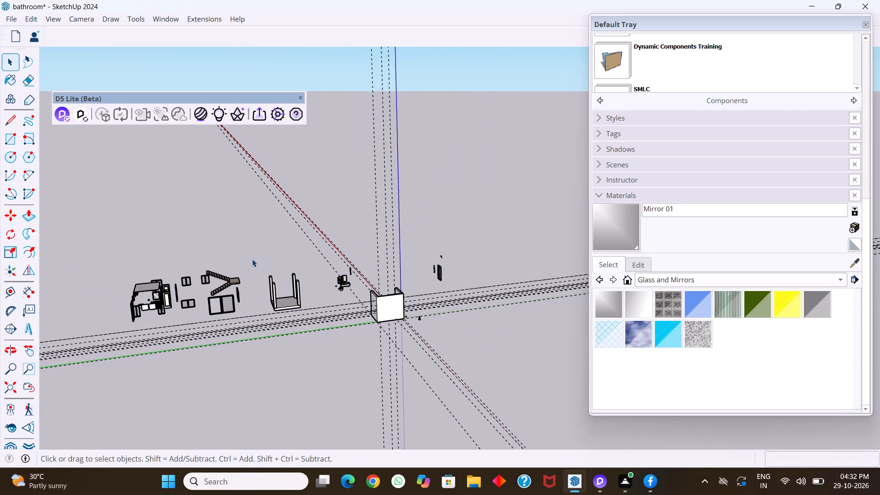
drag(251, 255, 121, 319)
drag(121, 319, 106, 321)
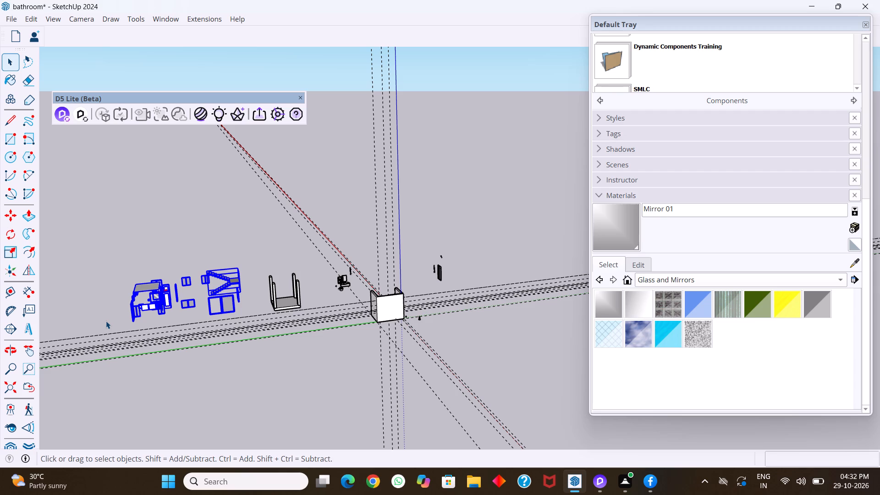
key(Delete)
Move the separated potted plant, reed diffuser and bottle from behind the shower enclosure to beside the white-walled room near the origin.
scroll(376, 291, up, 3)
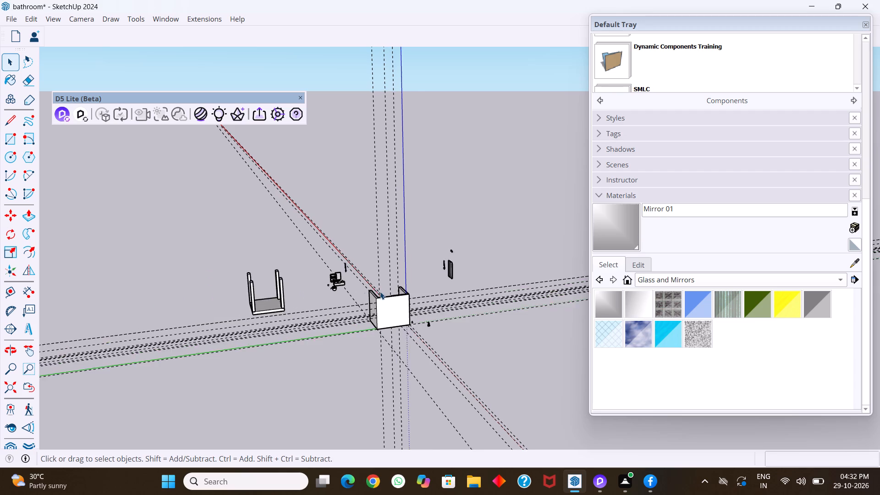
scroll(380, 291, up, 20)
scroll(380, 291, up, 9)
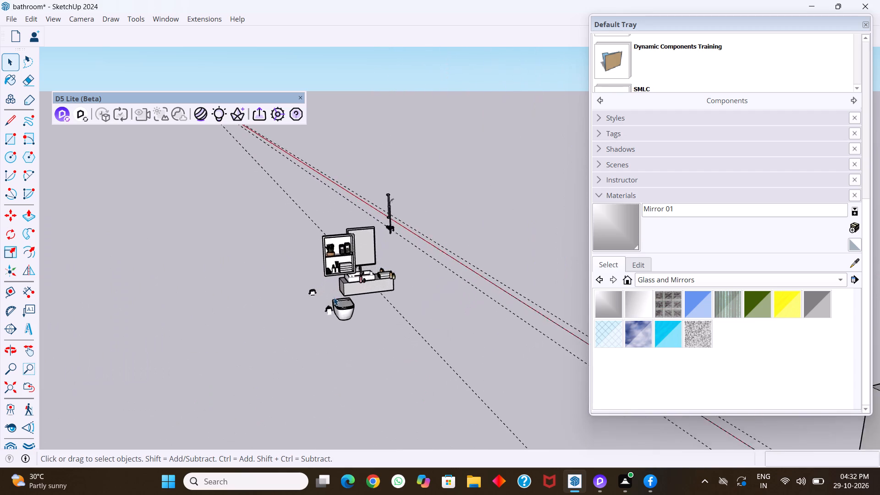
scroll(334, 297, up, 4)
scroll(104, 352, down, 5)
scroll(238, 312, up, 7)
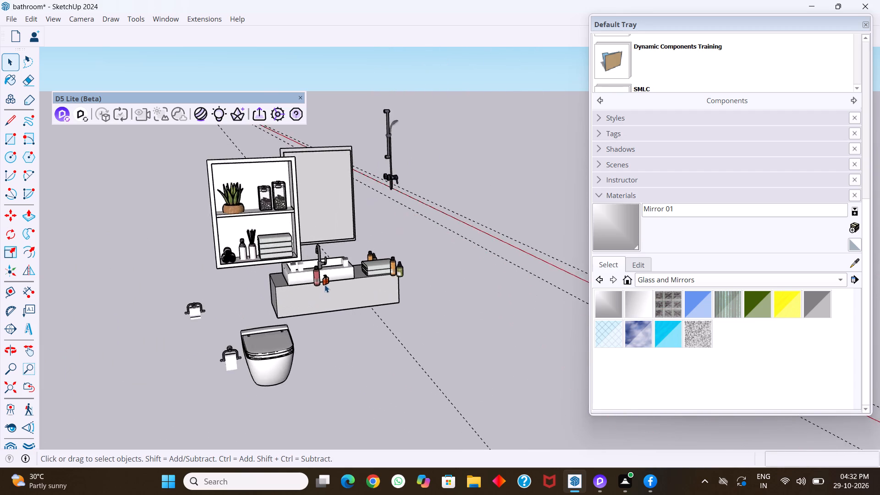
scroll(324, 285, up, 12)
scroll(104, 345, down, 20)
scroll(104, 345, down, 14)
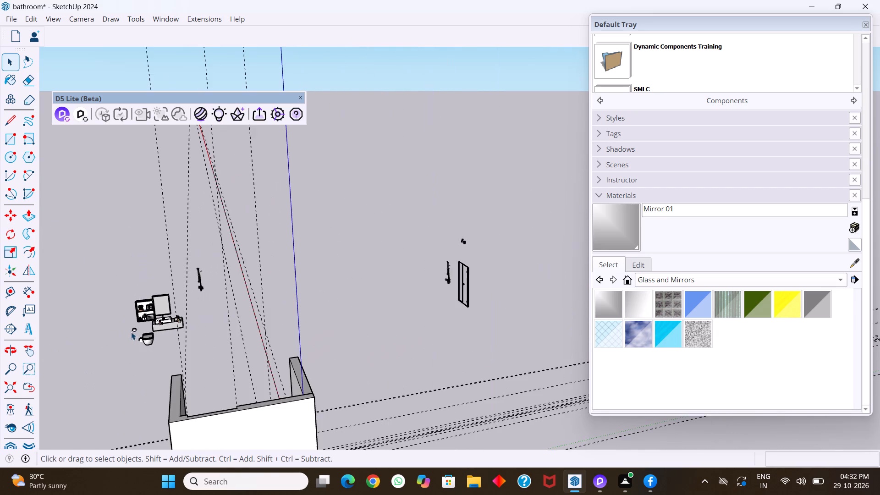
scroll(517, 269, up, 18)
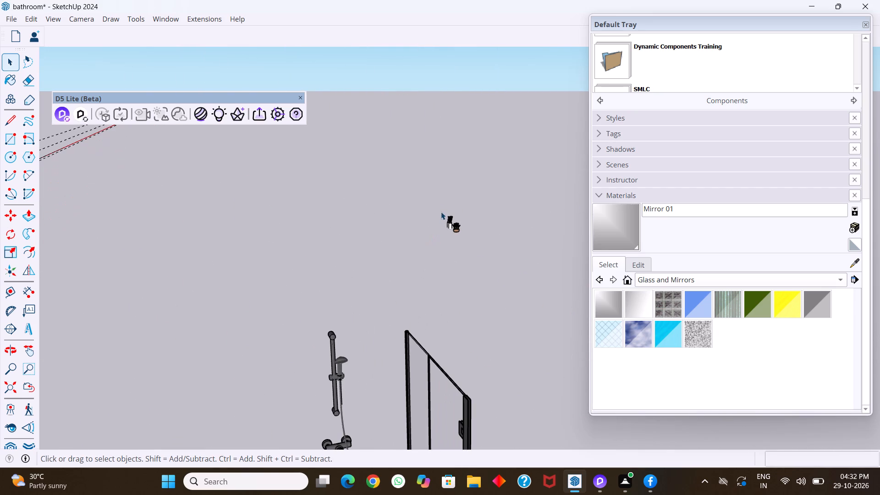
drag(439, 206, 476, 244)
key(m)
scroll(474, 243, up, 7)
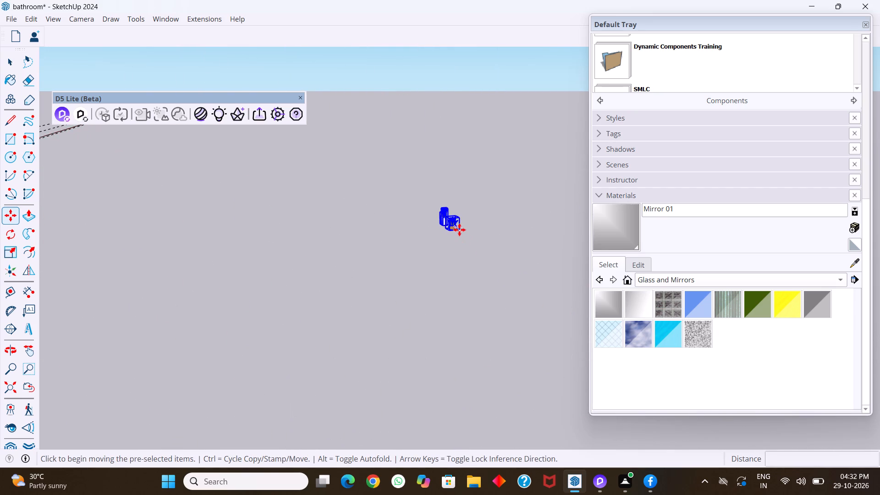
click(459, 230)
scroll(415, 307, down, 20)
scroll(415, 307, down, 7)
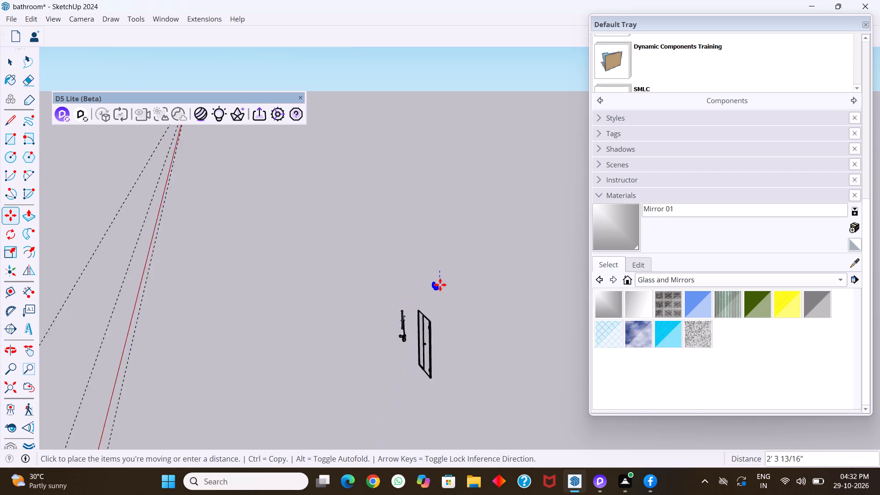
scroll(440, 285, down, 15)
middle_drag(351, 351, 371, 414)
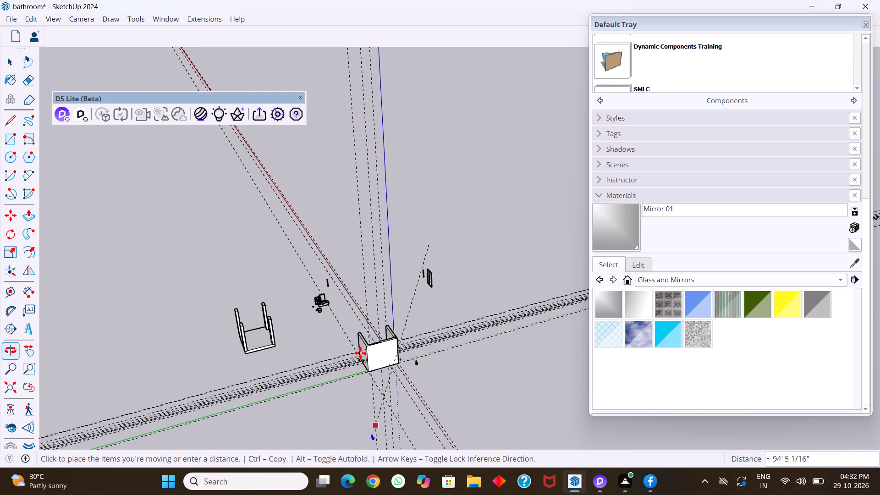
middle_drag(358, 348, 506, 353)
middle_drag(374, 390, 541, 366)
scroll(429, 396, up, 3)
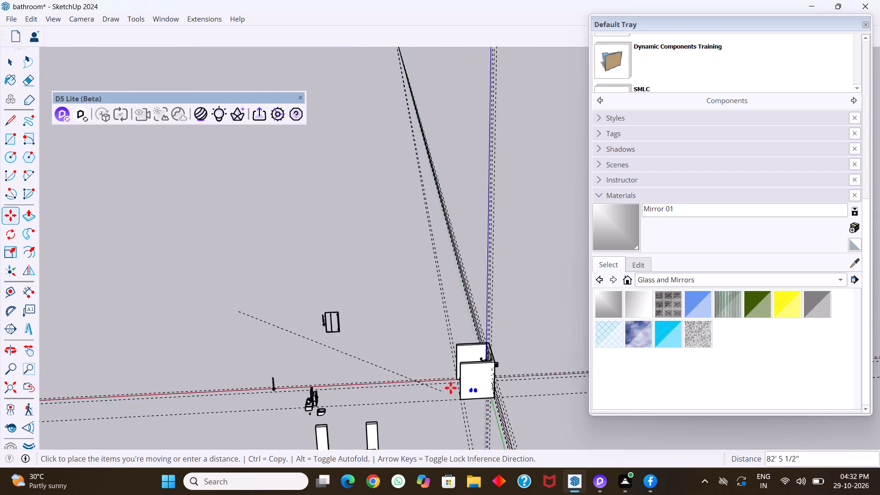
scroll(451, 388, up, 10)
scroll(390, 372, up, 5)
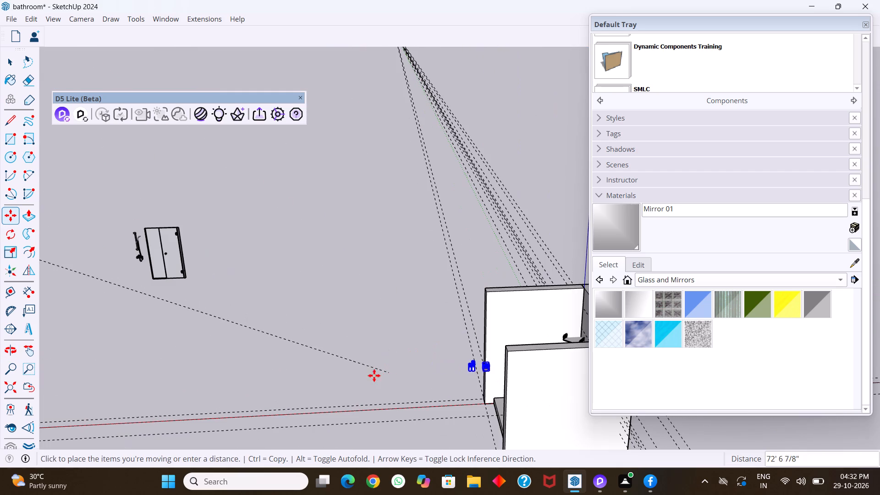
click(354, 379)
key(space)
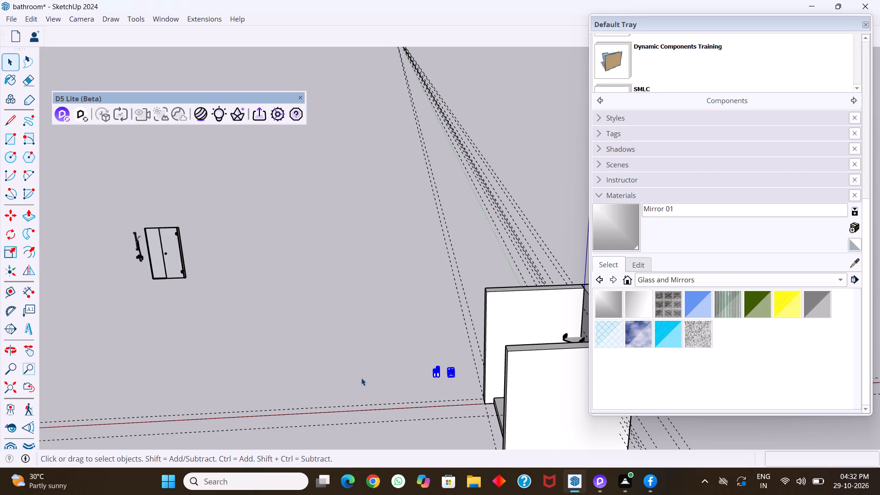
click(361, 378)
Explode the shower enclosure component and the group nested in it to separate the glass panels from the shower fittings.
middle_drag(386, 384, 446, 392)
scroll(390, 385, up, 1)
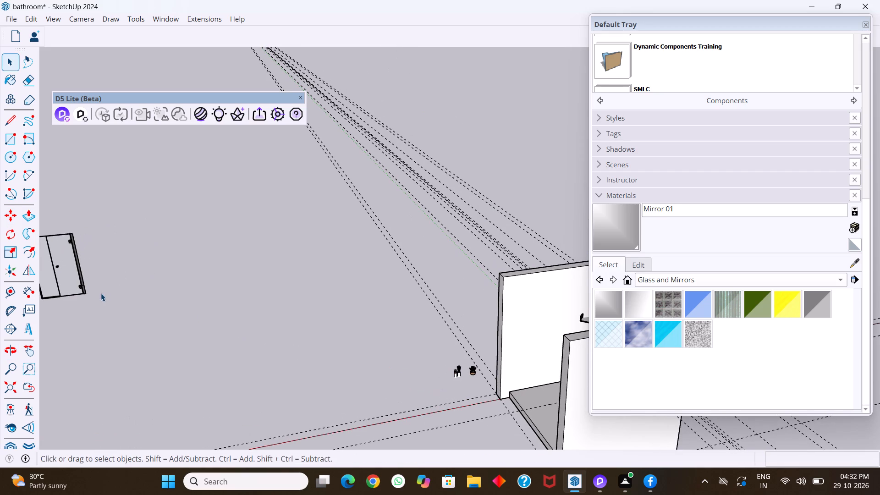
click(74, 277)
key(m)
scroll(149, 272, down, 5)
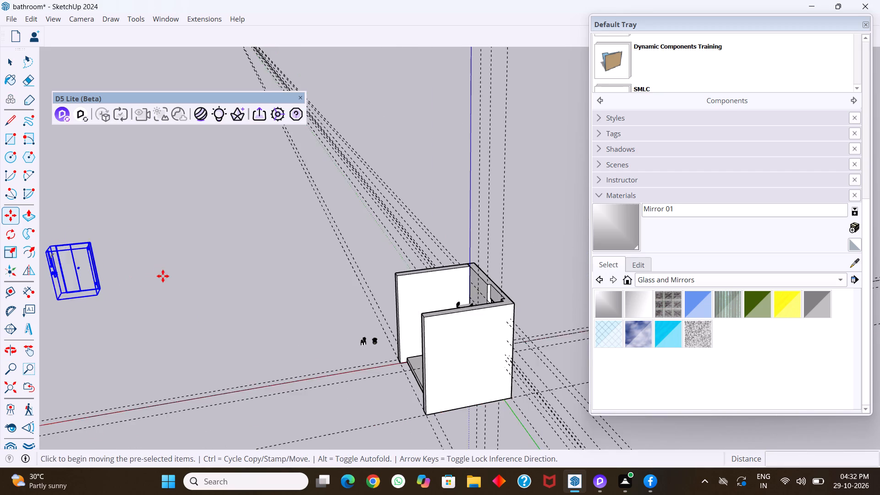
middle_drag(119, 286, 193, 297)
scroll(138, 291, up, 20)
scroll(138, 291, up, 6)
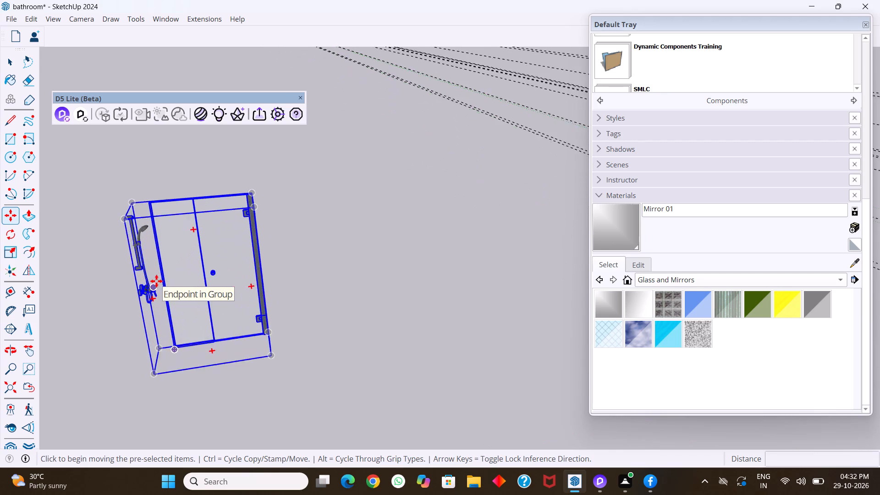
right_click(156, 281)
click(187, 241)
right_click(187, 241)
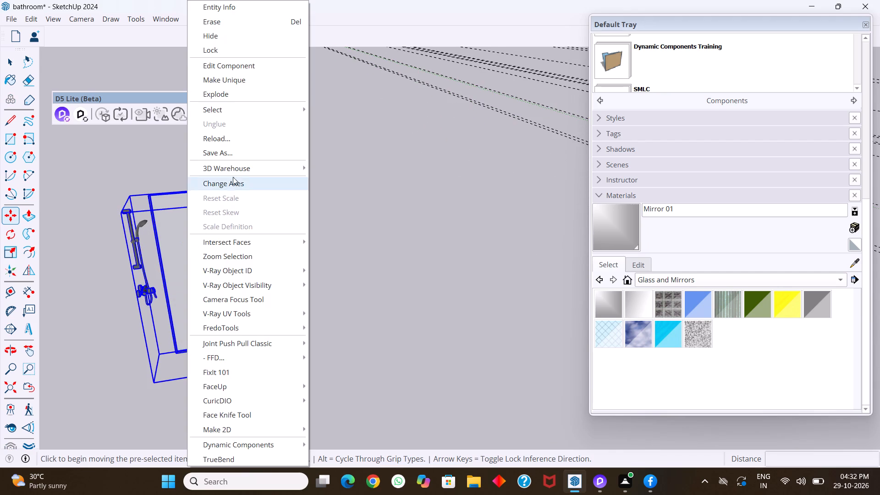
click(236, 94)
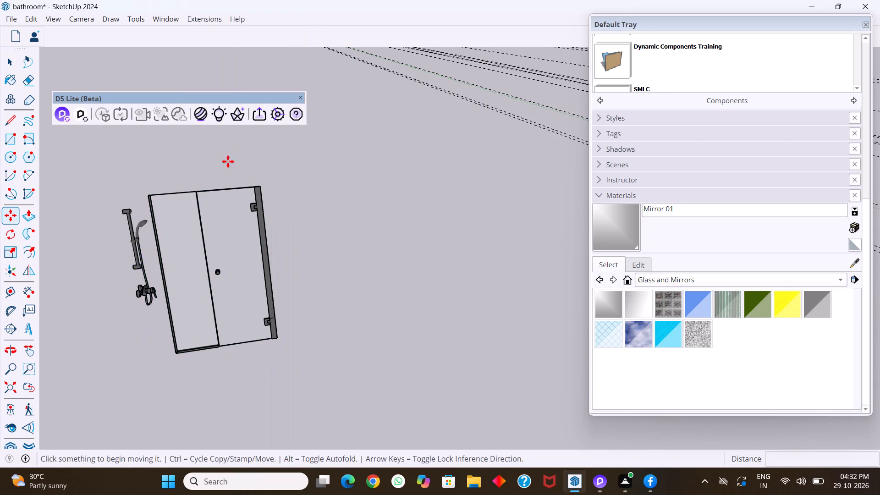
key(space)
click(176, 198)
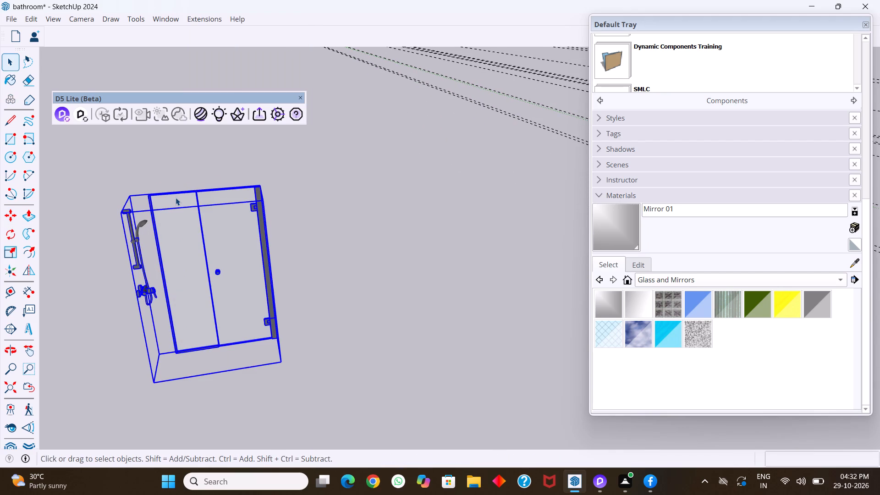
right_click(176, 198)
click(212, 93)
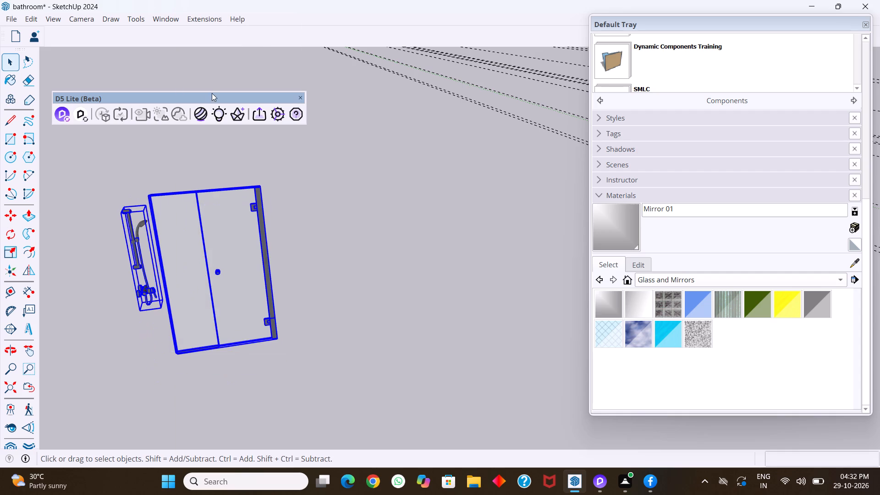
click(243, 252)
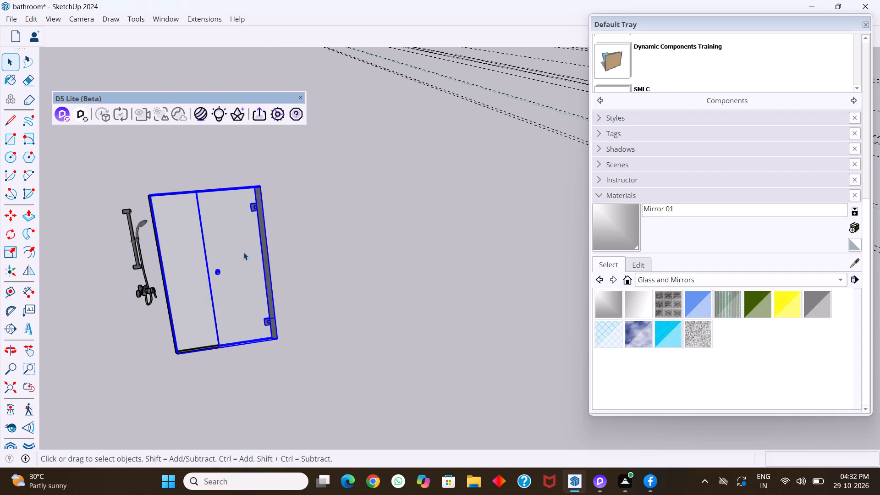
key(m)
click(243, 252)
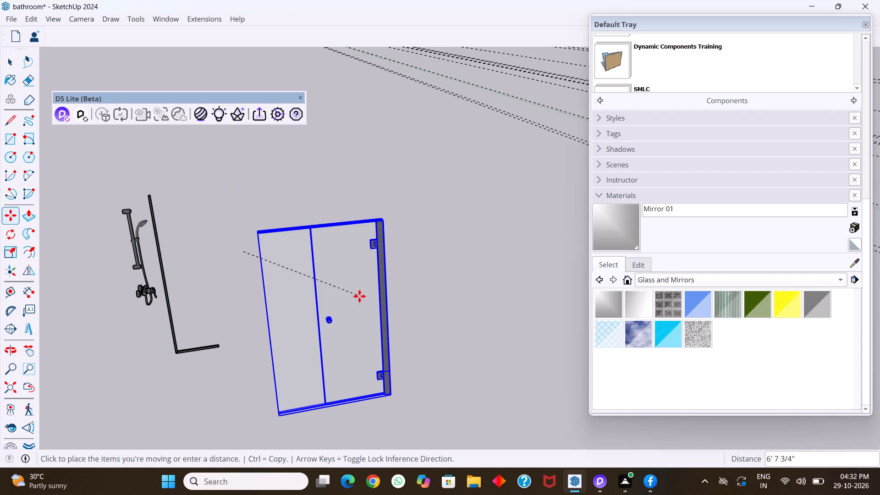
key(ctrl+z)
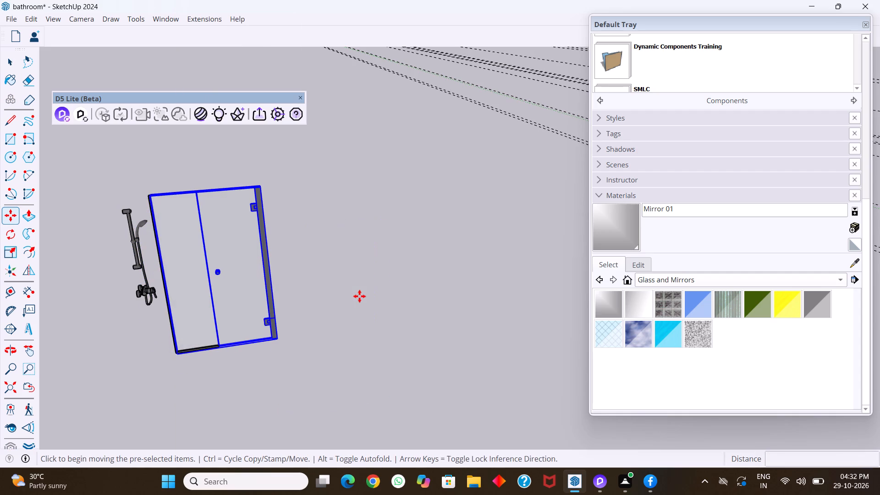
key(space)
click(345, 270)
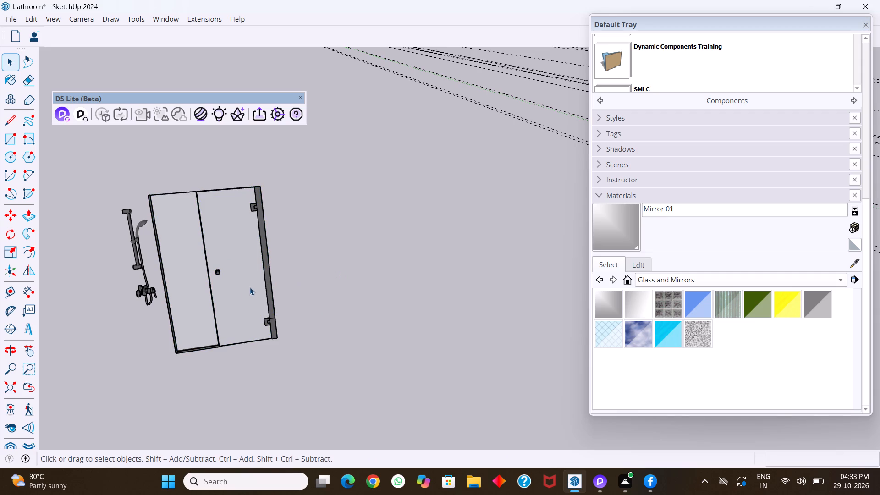
Move the fixed and hinged glass shower panels together about 49' 8" to the inner side wall of the white-walled room.
click(209, 345)
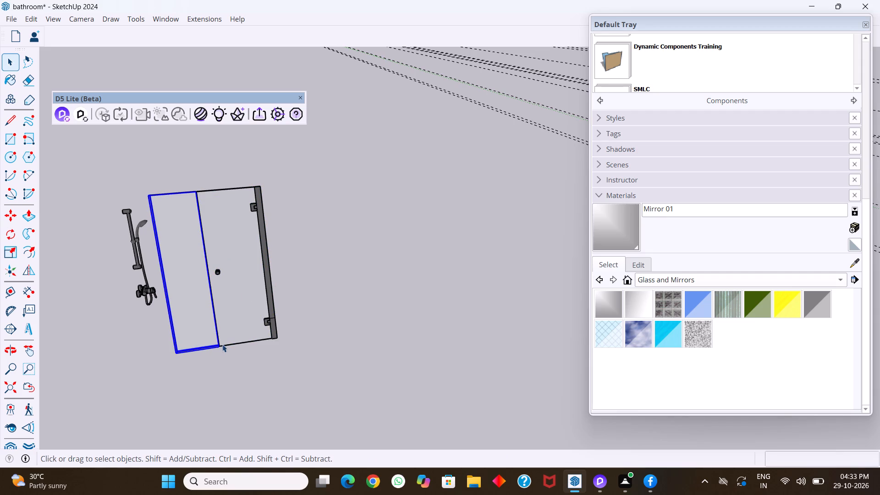
shift+click(244, 338)
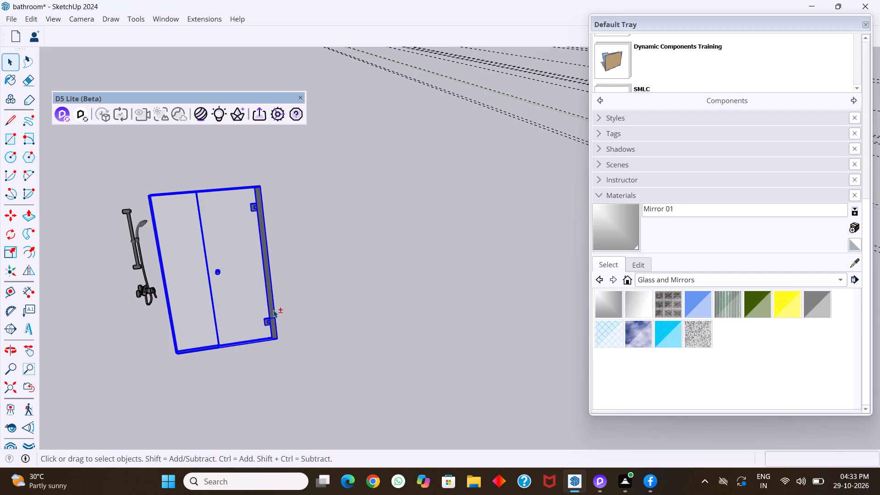
key(m)
click(272, 310)
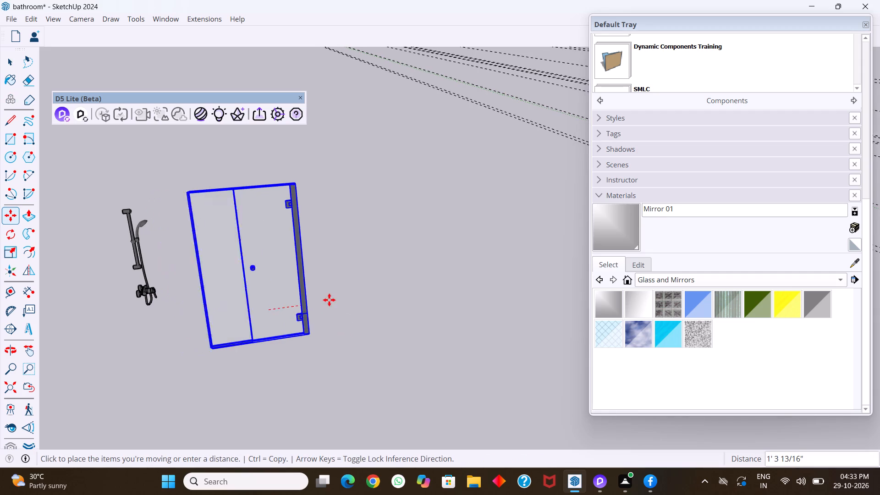
scroll(192, 342, down, 5)
scroll(153, 343, down, 4)
right_click(208, 338)
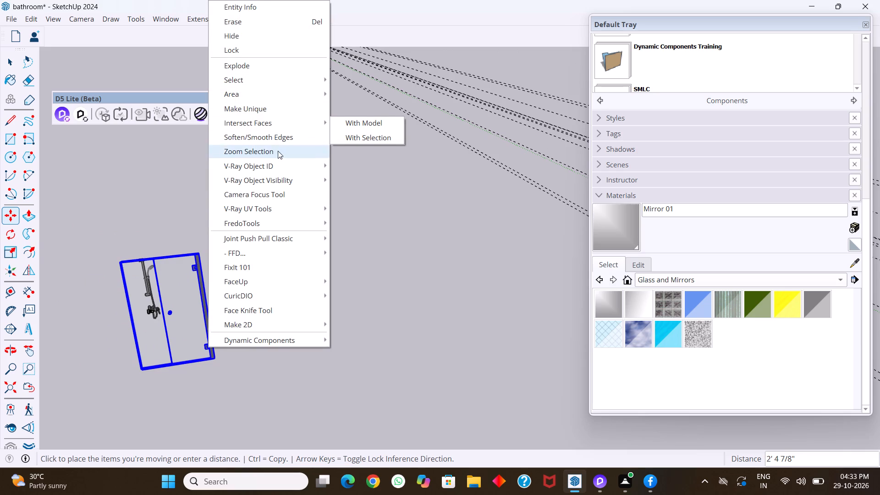
click(272, 111)
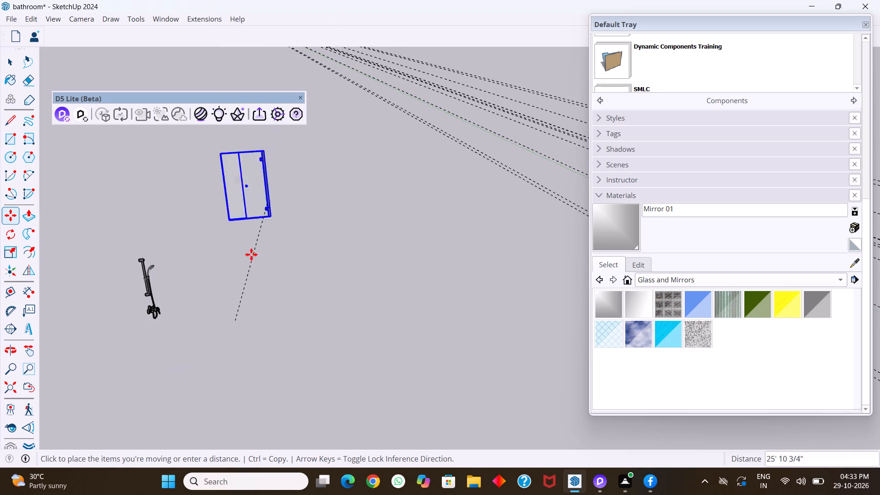
scroll(191, 283, down, 20)
scroll(191, 283, down, 1)
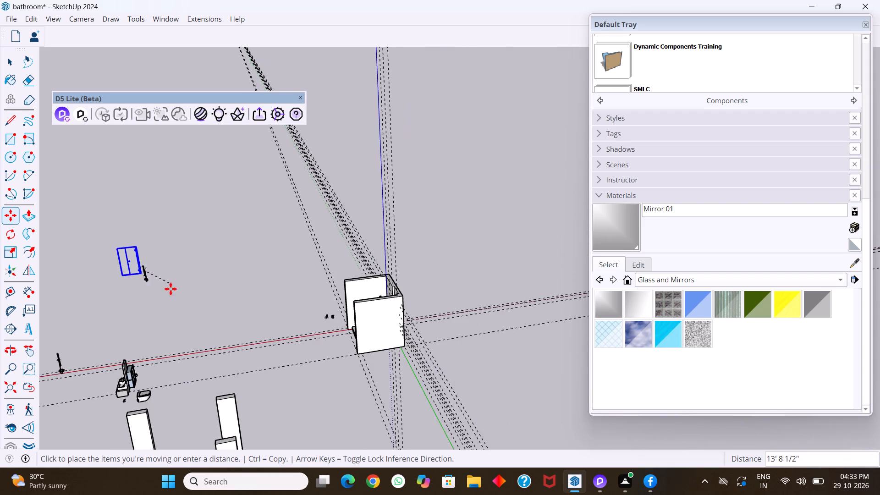
middle_drag(310, 297, 333, 329)
scroll(362, 320, up, 15)
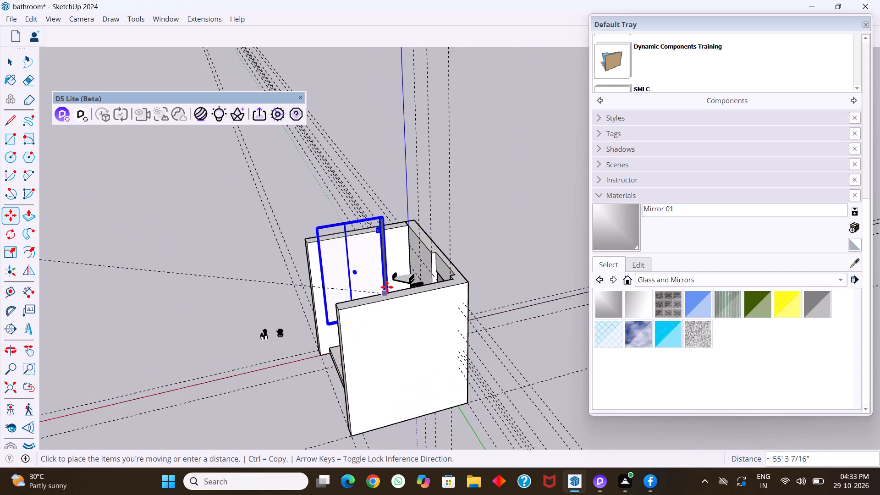
scroll(387, 287, up, 17)
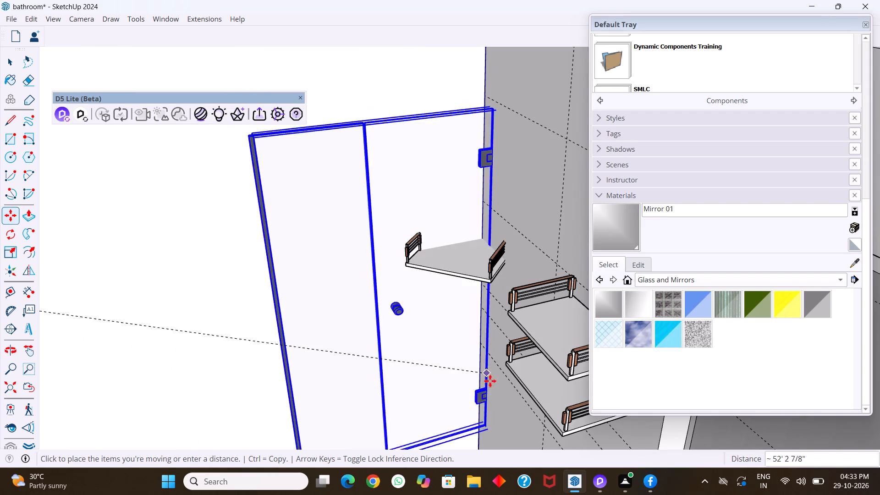
scroll(327, 341, down, 6)
click(321, 357)
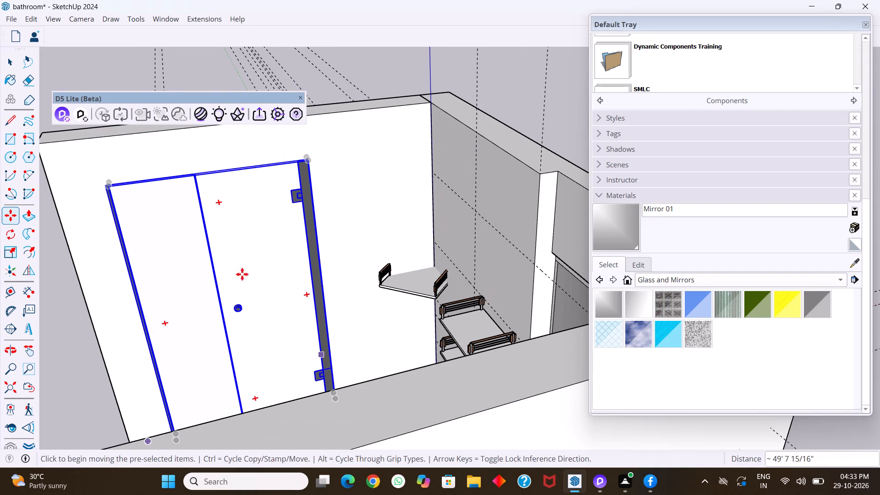
Examine the glass panels' placement relative to the side wall, the floor and the corner beside the toilet.
middle_drag(211, 258, 207, 325)
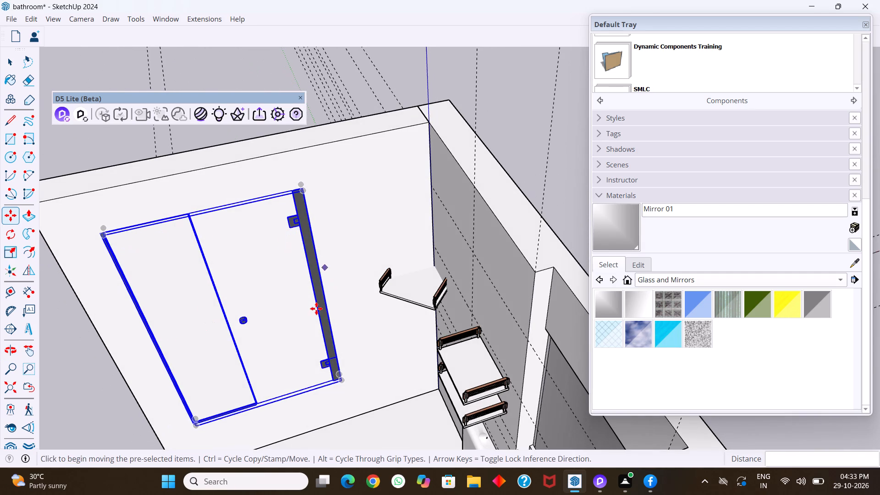
middle_drag(316, 309, 348, 248)
scroll(315, 254, down, 5)
middle_drag(347, 306, 405, 195)
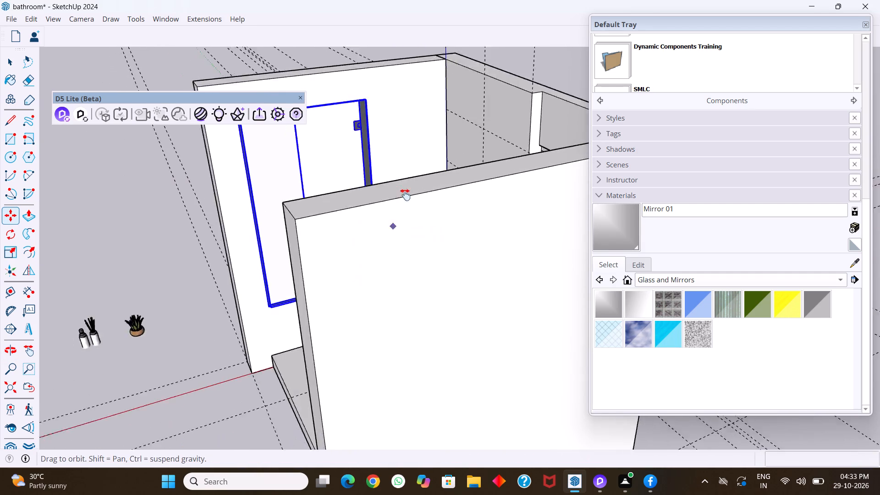
middle_drag(405, 195, 406, 188)
middle_drag(313, 258, 427, 296)
scroll(365, 269, up, 8)
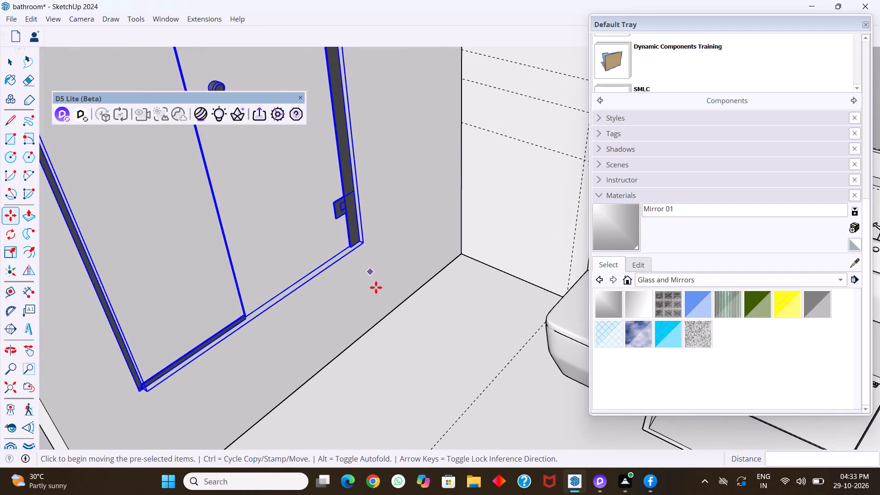
middle_drag(375, 288, 431, 291)
shift+middle_drag(462, 262, 394, 234)
middle_drag(400, 261, 418, 261)
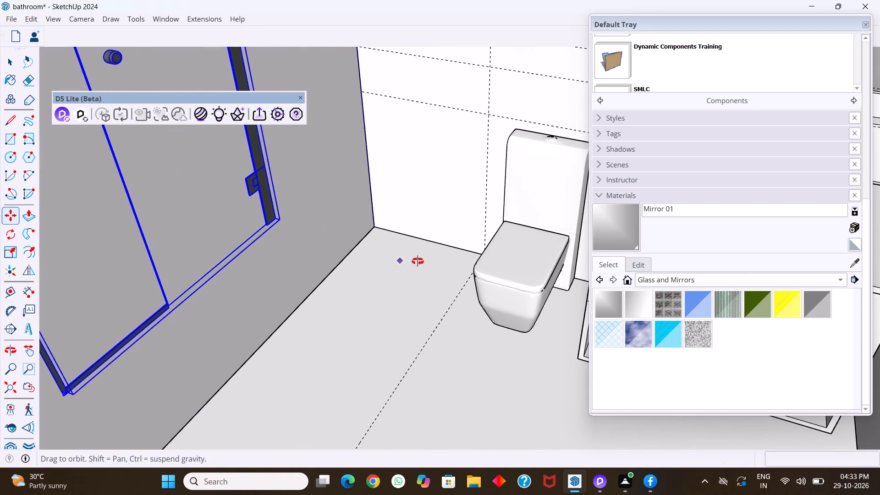
middle_drag(418, 261, 418, 261)
key(space)
click(408, 305)
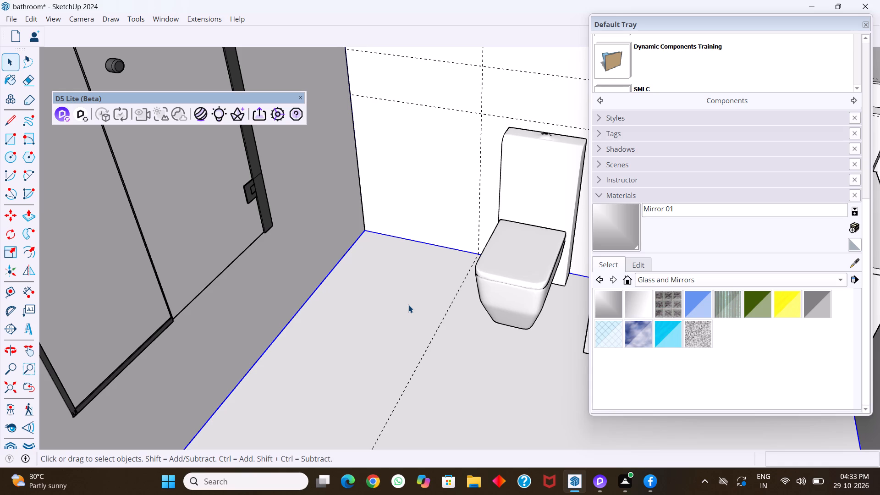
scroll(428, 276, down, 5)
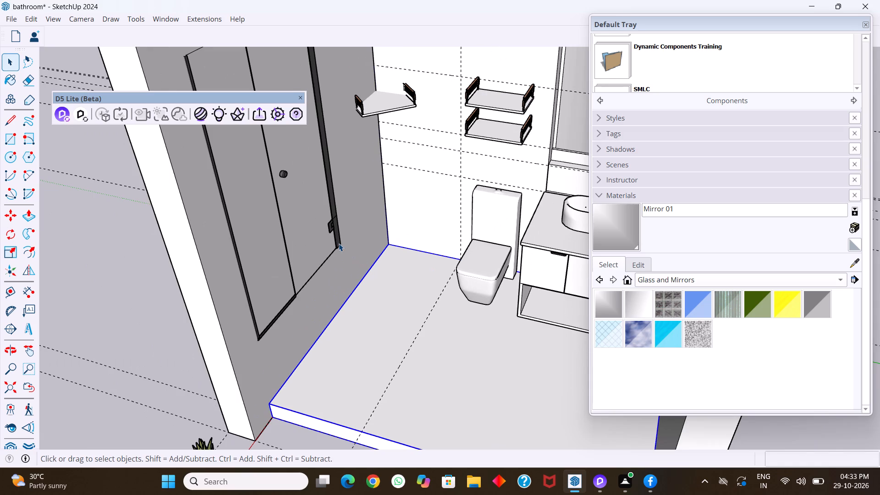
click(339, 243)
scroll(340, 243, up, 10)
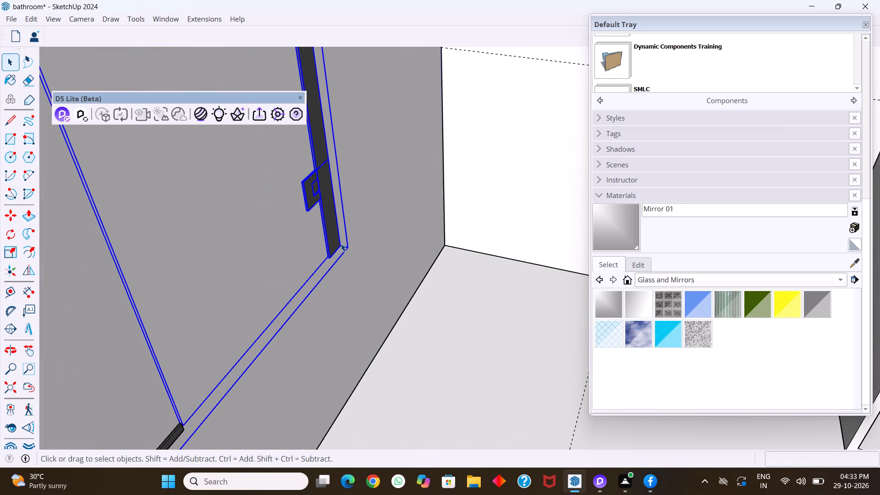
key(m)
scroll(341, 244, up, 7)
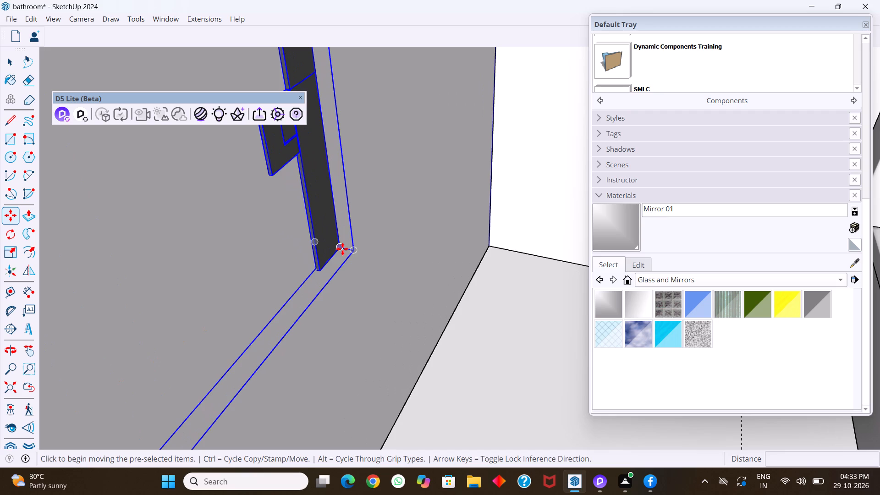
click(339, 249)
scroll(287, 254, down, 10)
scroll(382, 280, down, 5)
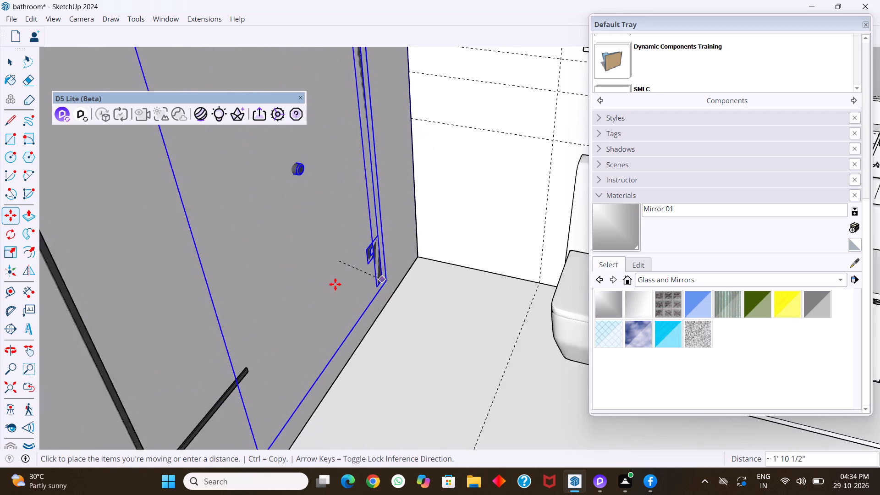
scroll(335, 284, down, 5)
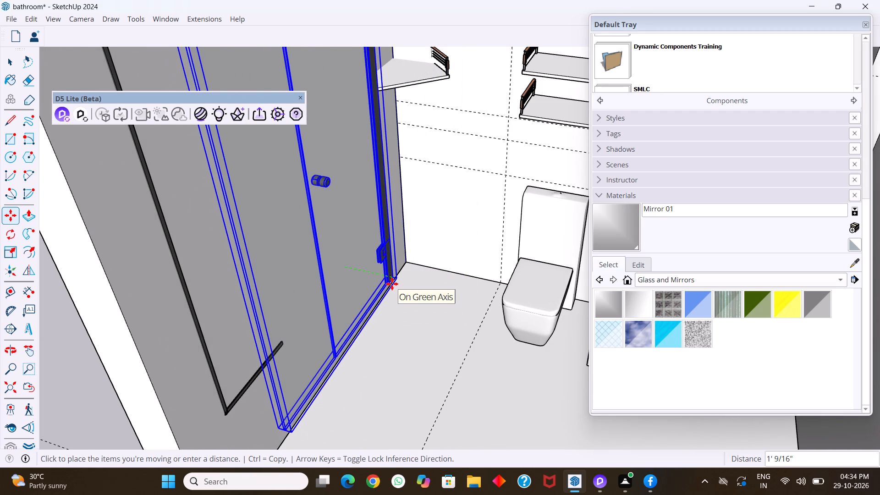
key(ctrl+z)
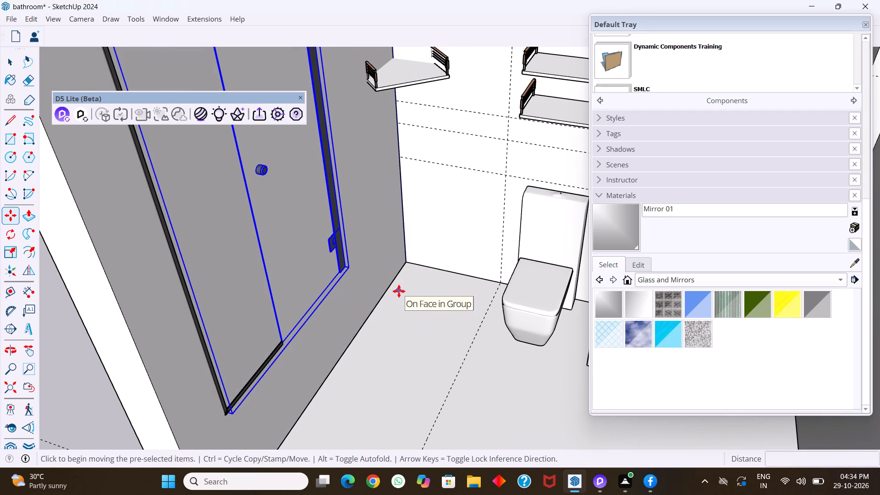
Move the glass panels together with the fixed panel's frame about 4' 3 9/16" against the back wall's floor edge beside the toilet.
key(space)
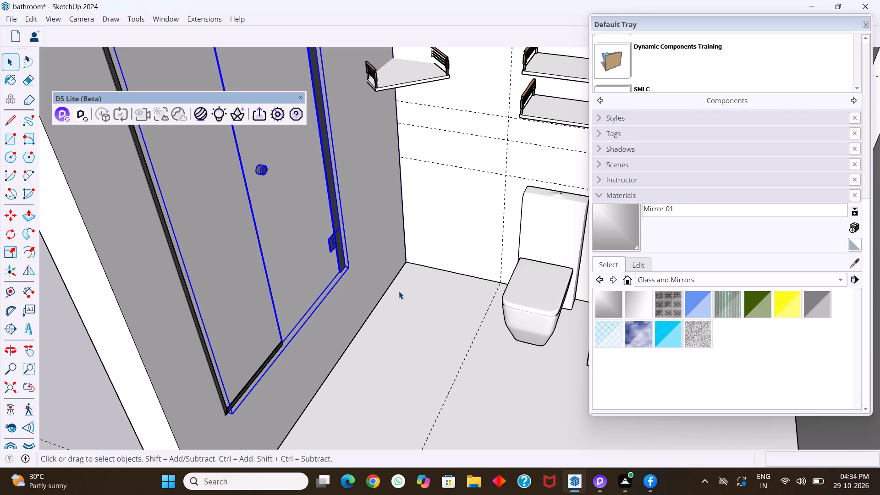
shift+click(273, 352)
key(m)
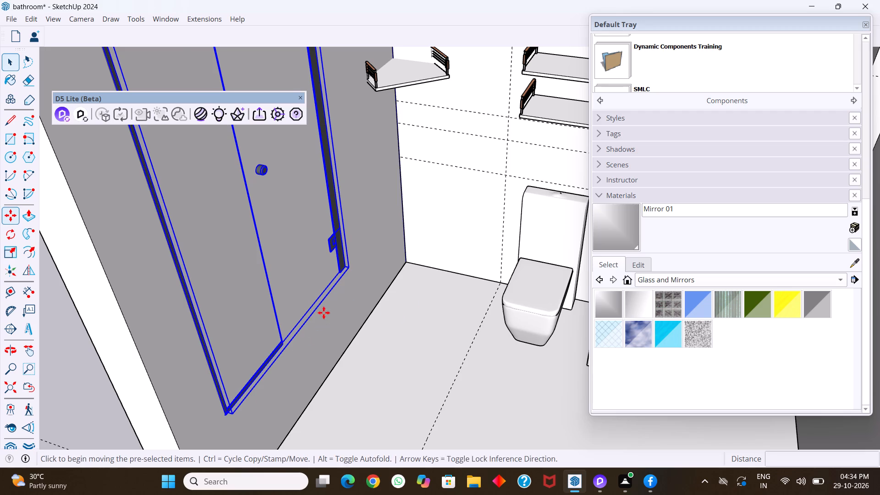
scroll(346, 268, up, 6)
click(349, 268)
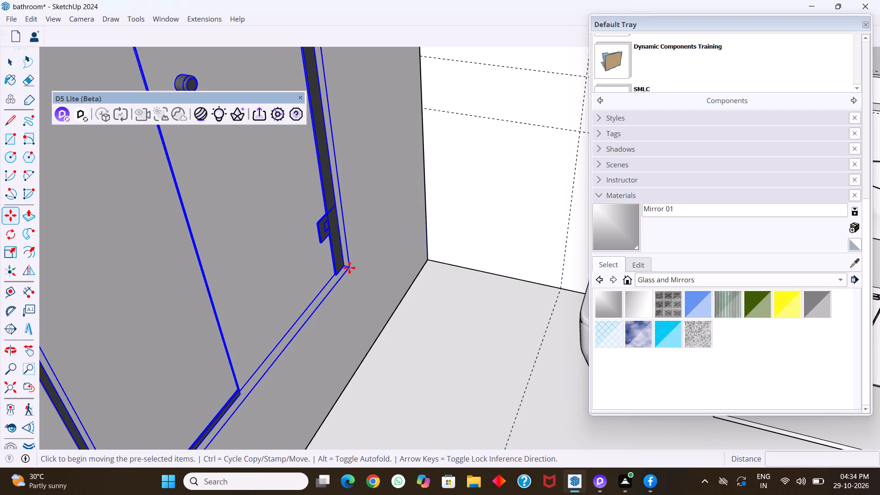
click(349, 268)
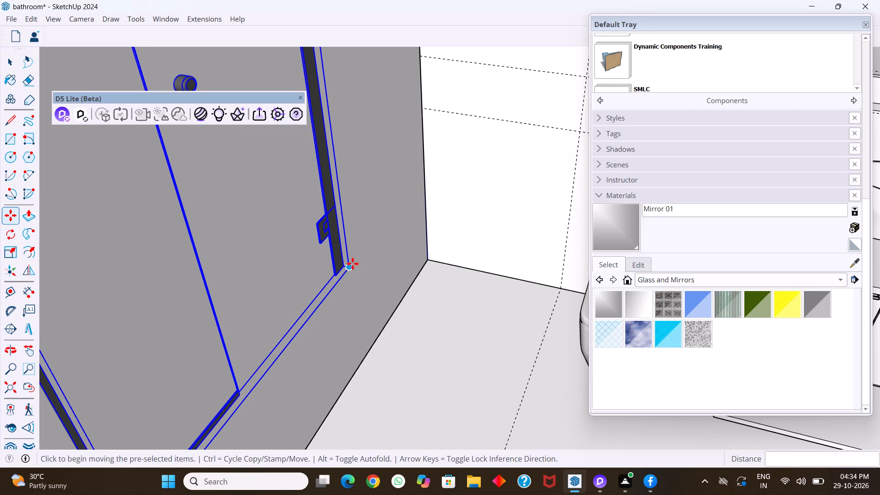
click(349, 266)
scroll(386, 286, down, 5)
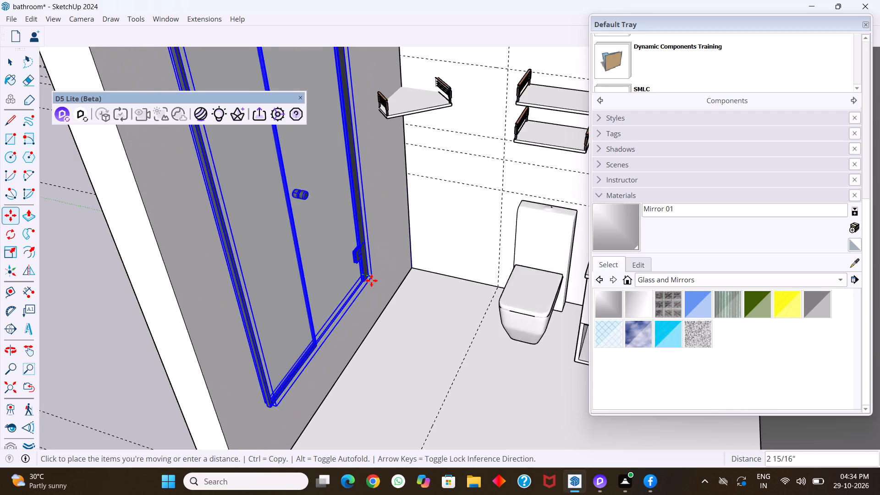
scroll(371, 280, down, 5)
scroll(453, 293, up, 14)
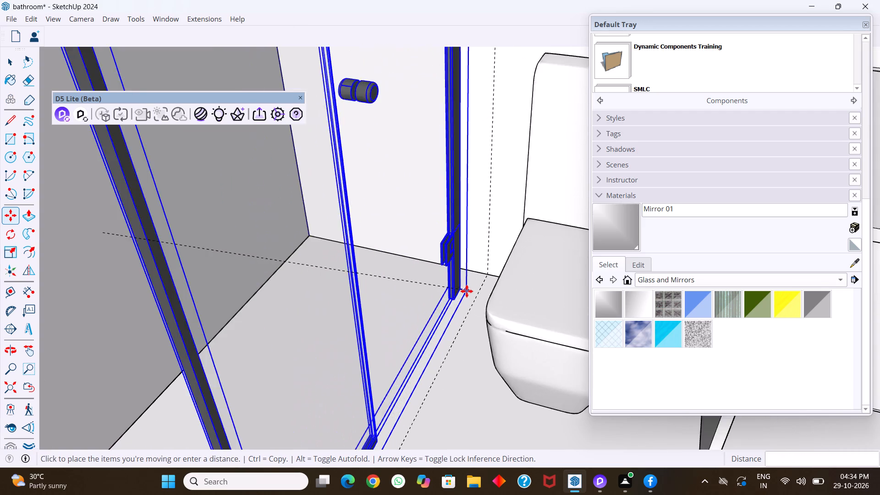
scroll(467, 291, up, 13)
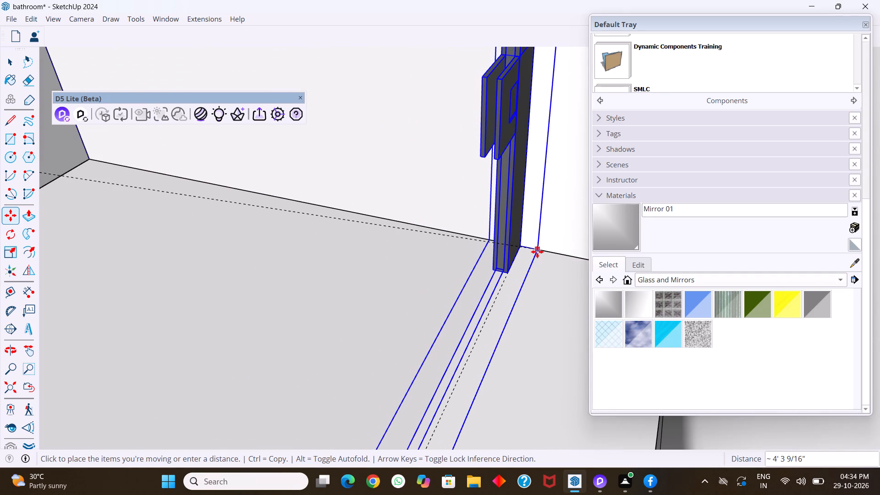
click(537, 252)
Scale the glass panels and their frame lengthwise by about 1.78, out to the open front edge of the floor slab.
scroll(455, 248, down, 13)
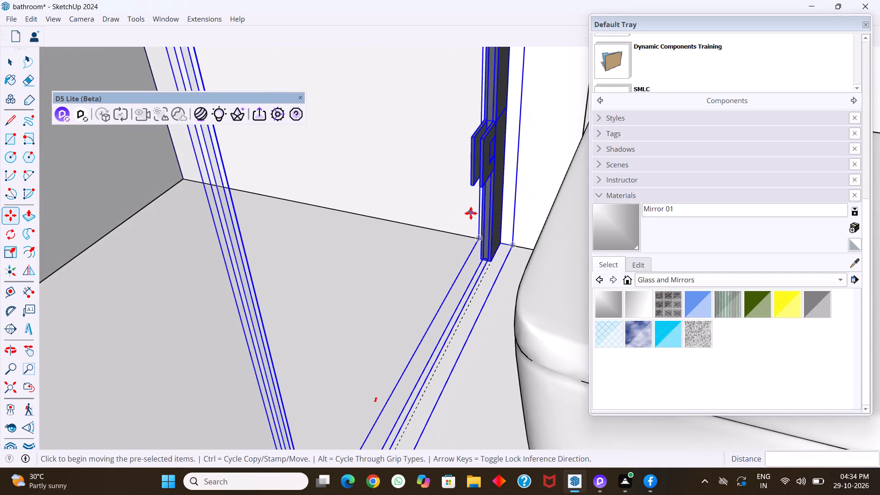
scroll(471, 213, down, 20)
scroll(446, 248, down, 2)
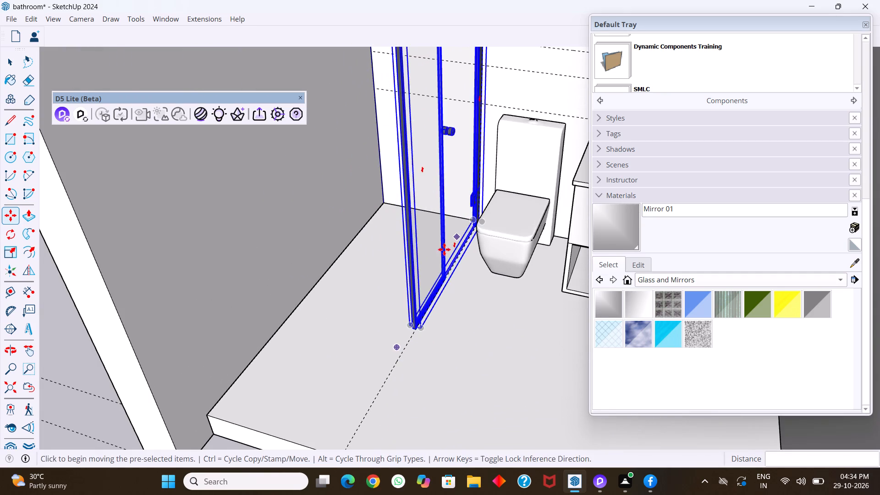
scroll(444, 249, down, 2)
middle_drag(435, 277, 397, 284)
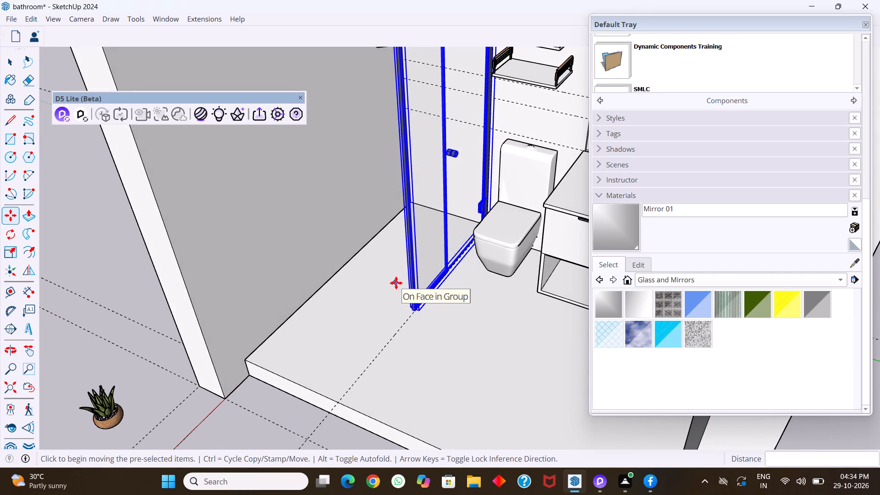
key(s)
click(405, 198)
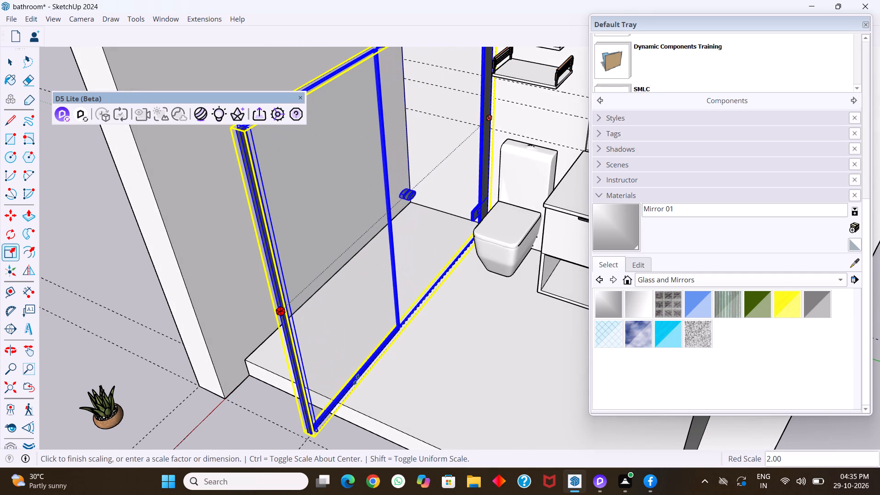
click(370, 416)
scroll(405, 320, down, 5)
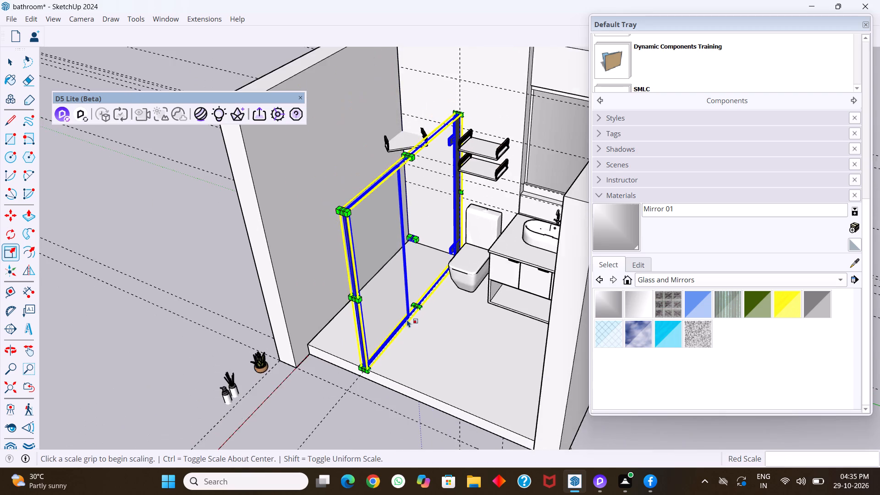
scroll(407, 319, down, 1)
key(Escape)
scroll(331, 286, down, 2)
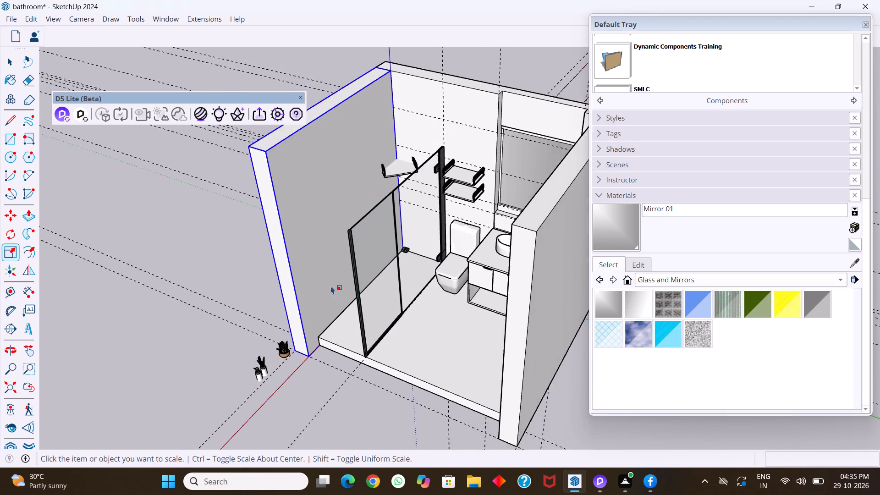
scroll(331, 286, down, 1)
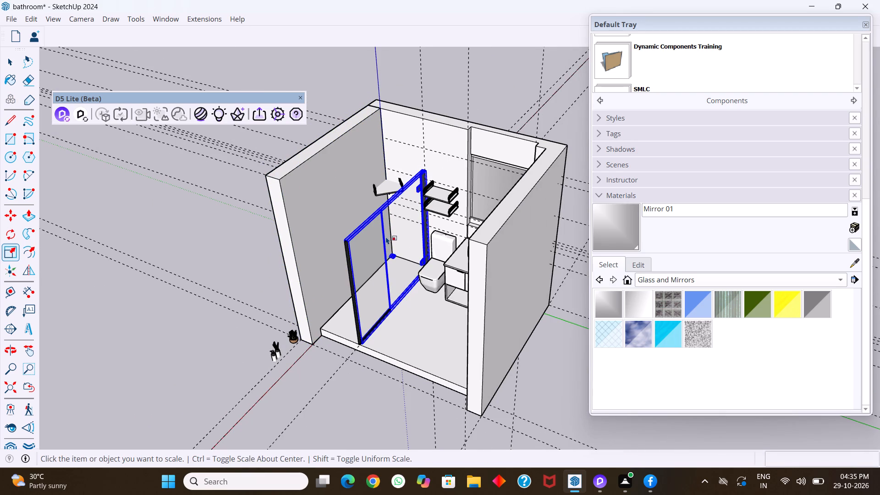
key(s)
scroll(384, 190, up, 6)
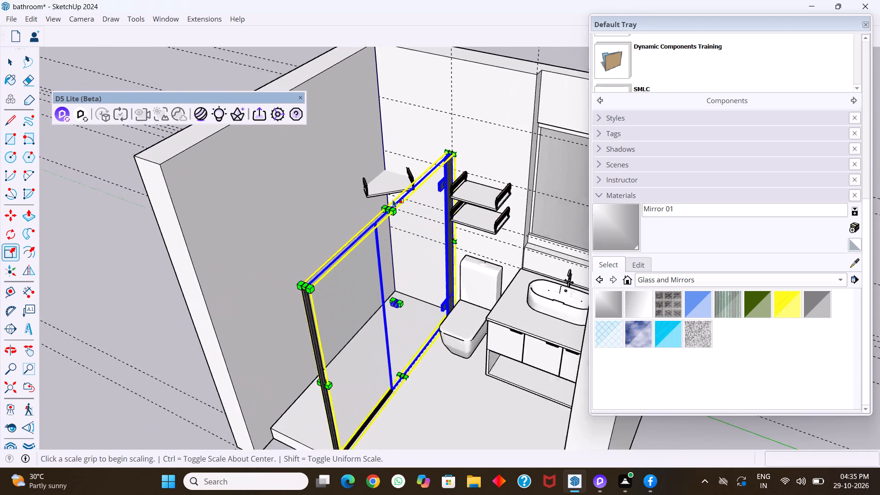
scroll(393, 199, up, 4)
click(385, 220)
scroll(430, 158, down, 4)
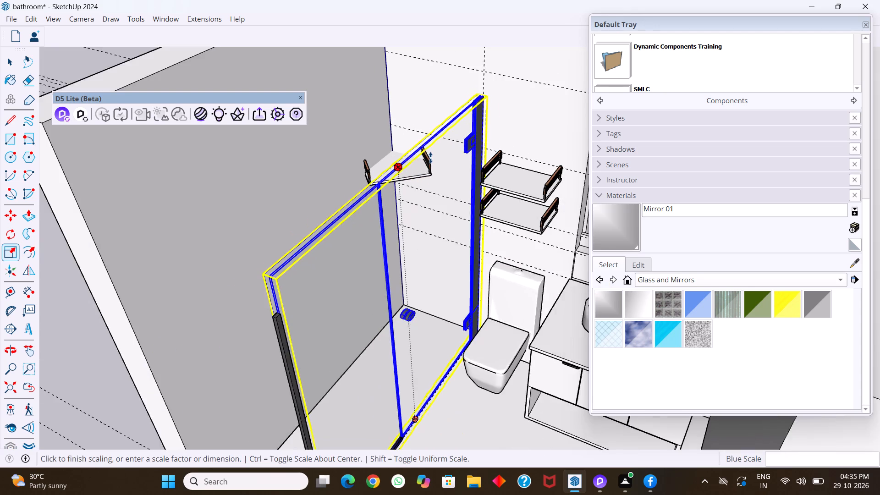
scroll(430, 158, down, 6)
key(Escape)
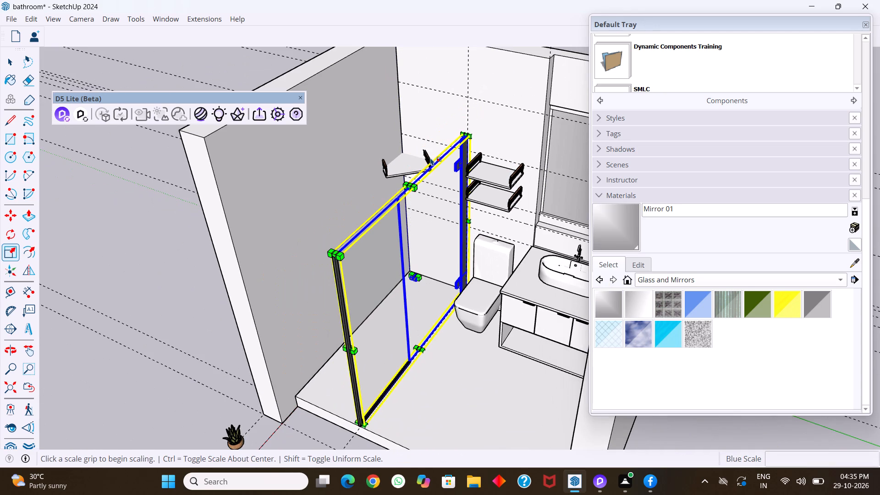
Include the fixed panel's frame in the selection and scale the whole glass partition's height by about 1.45.
key(space)
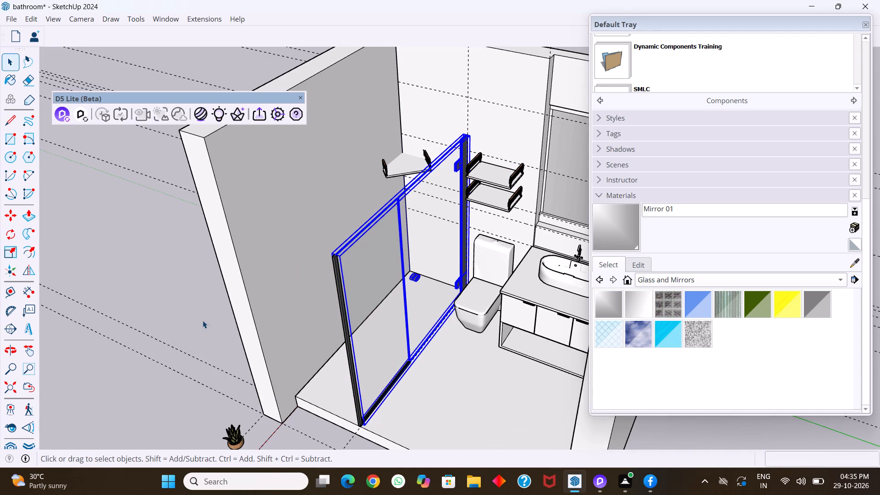
shift+click(344, 326)
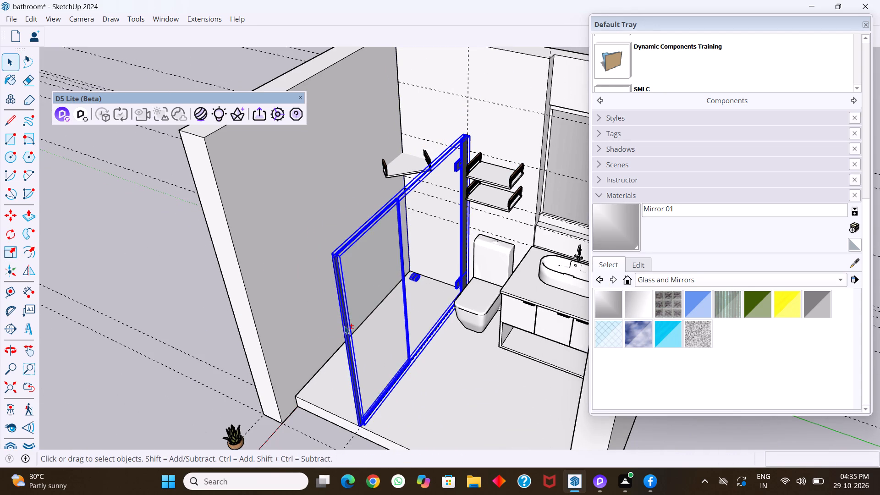
key(s)
scroll(414, 190, up, 3)
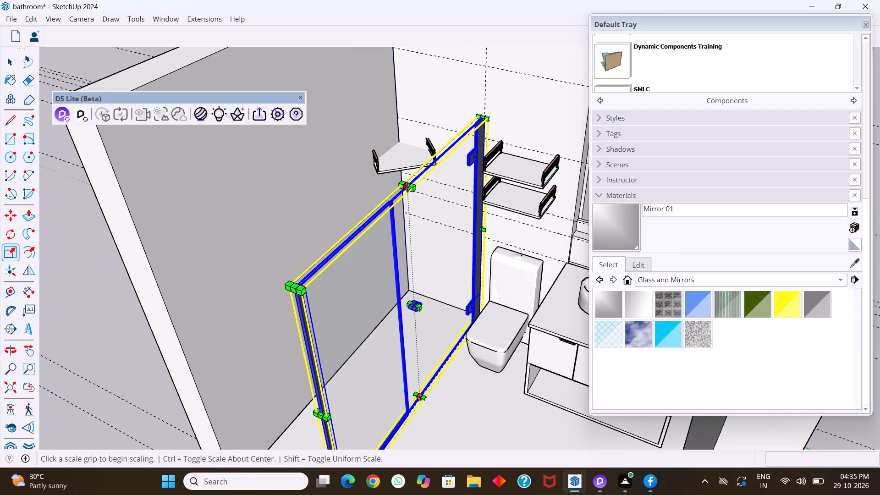
click(407, 187)
scroll(442, 135, down, 12)
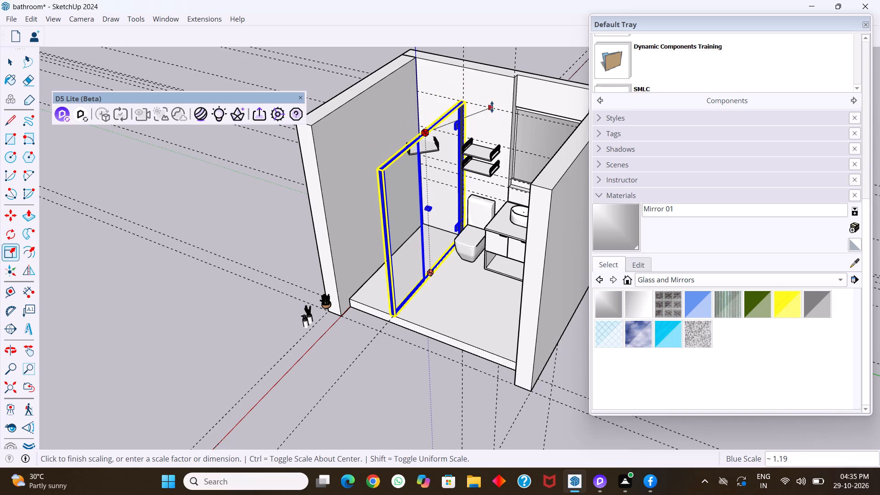
click(513, 77)
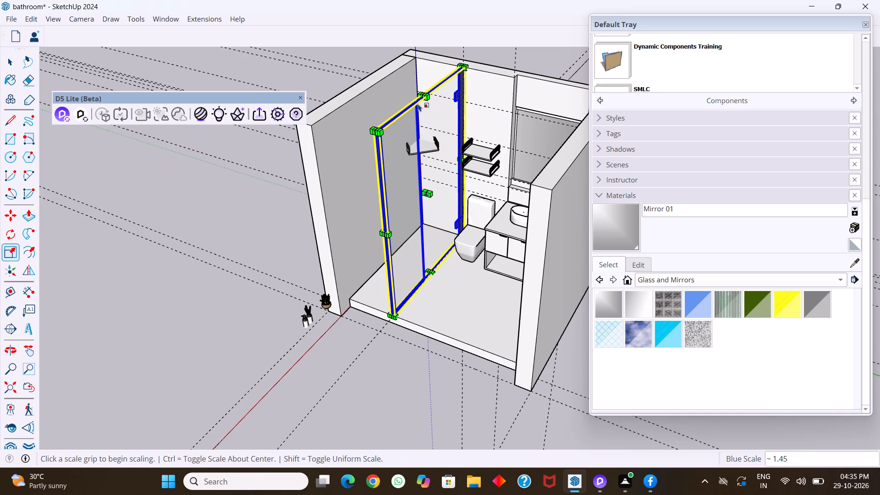
Set the height of the glass partition, frame included, to 9' and clear the selection.
scroll(417, 94, up, 9)
click(428, 98)
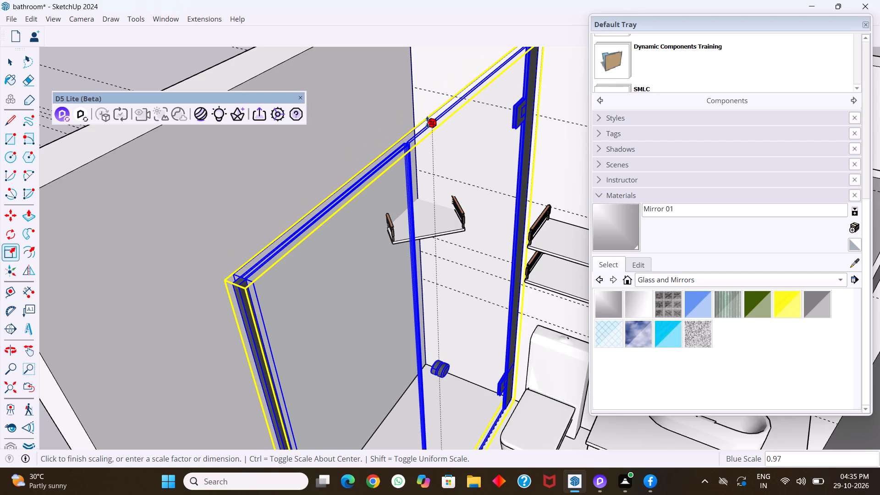
text(1')
key(Return)
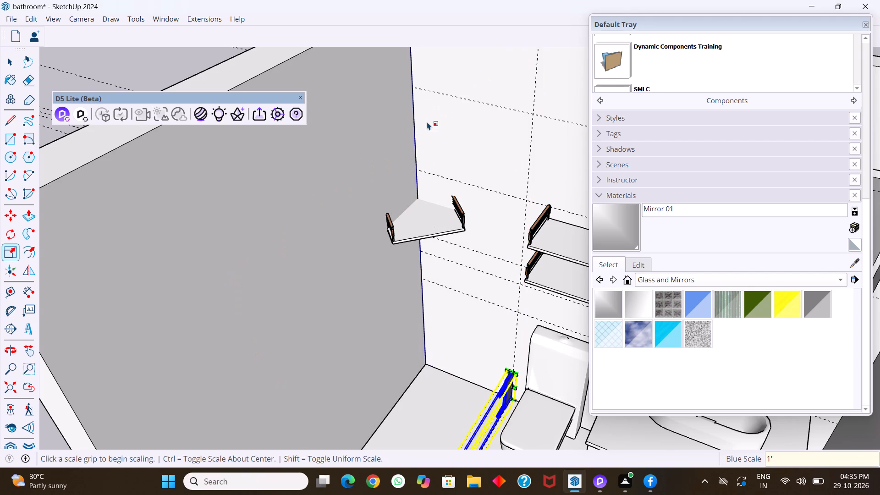
text(9')
key(Return)
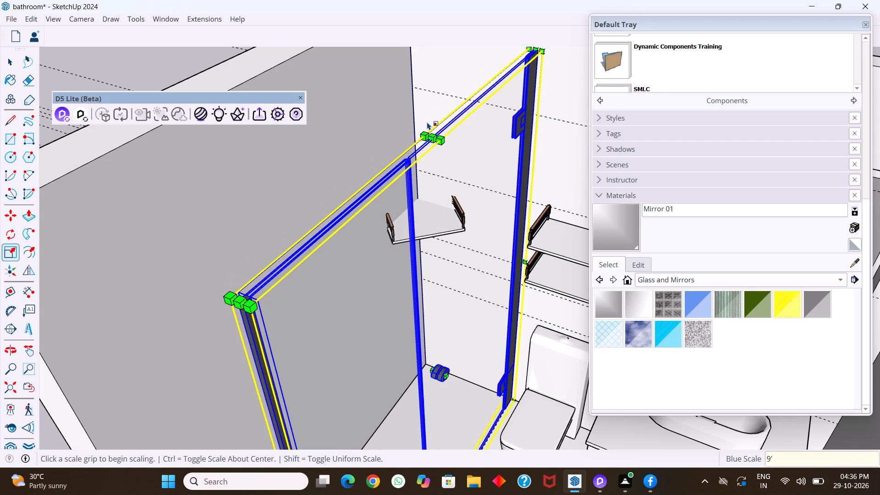
scroll(446, 60, down, 14)
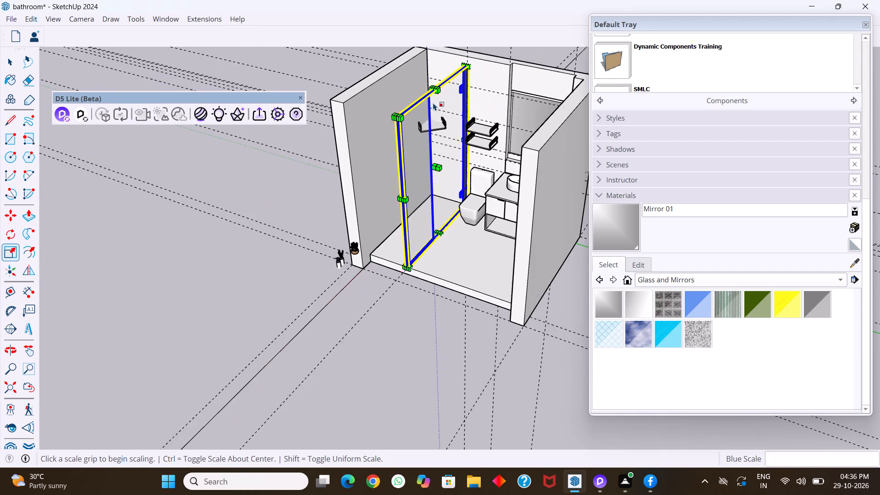
middle_drag(433, 104, 478, 97)
key(space)
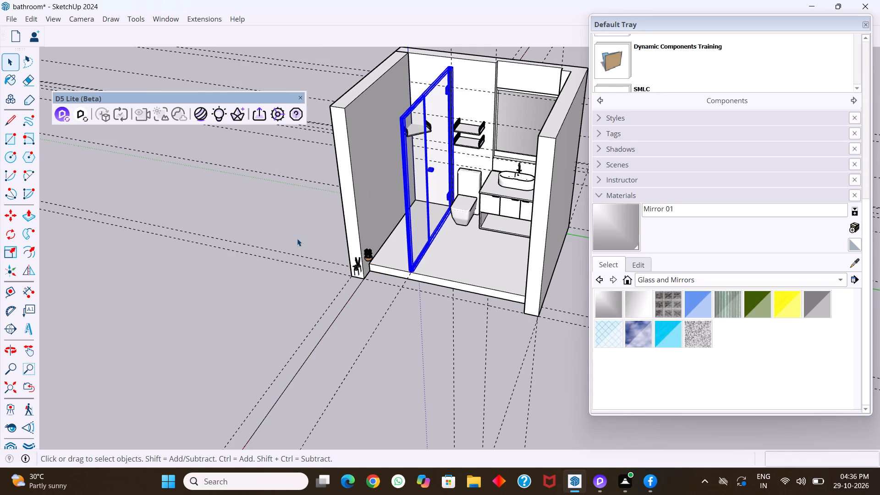
click(297, 231)
Examine the glass partition's fit against the floor's front edge, the back wall and the toilet.
middle_drag(464, 186, 401, 168)
scroll(449, 172, up, 5)
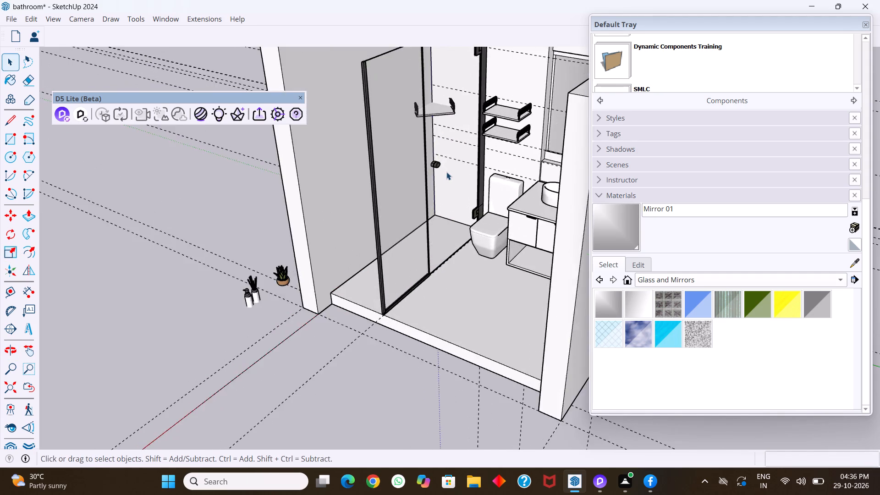
scroll(446, 172, up, 7)
middle_drag(448, 186, 405, 178)
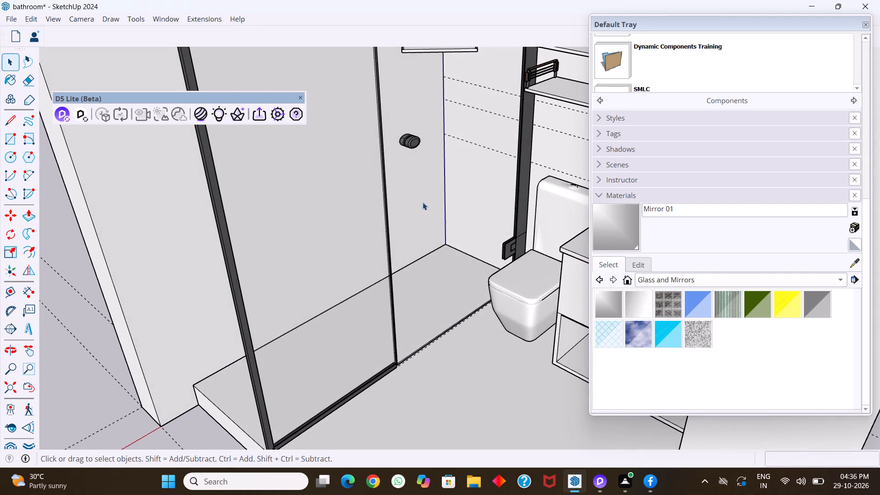
scroll(418, 191, down, 9)
middle_drag(425, 205, 385, 198)
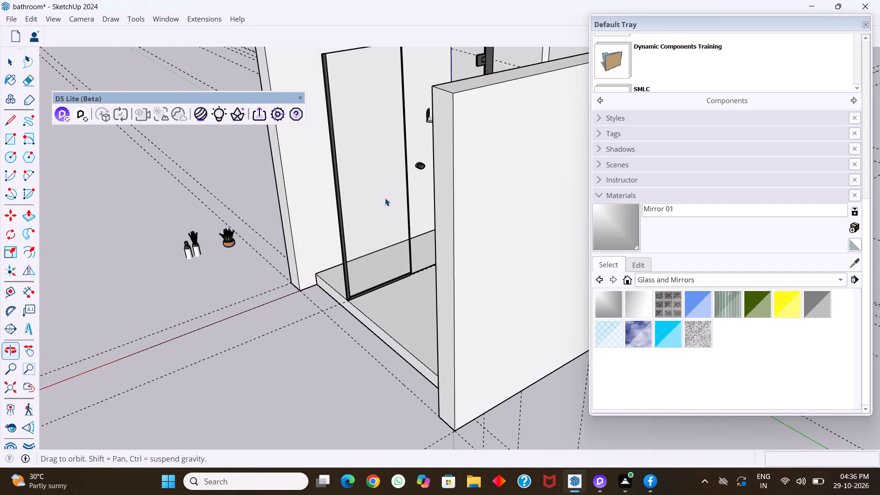
middle_drag(385, 198, 428, 193)
middle_drag(412, 198, 420, 198)
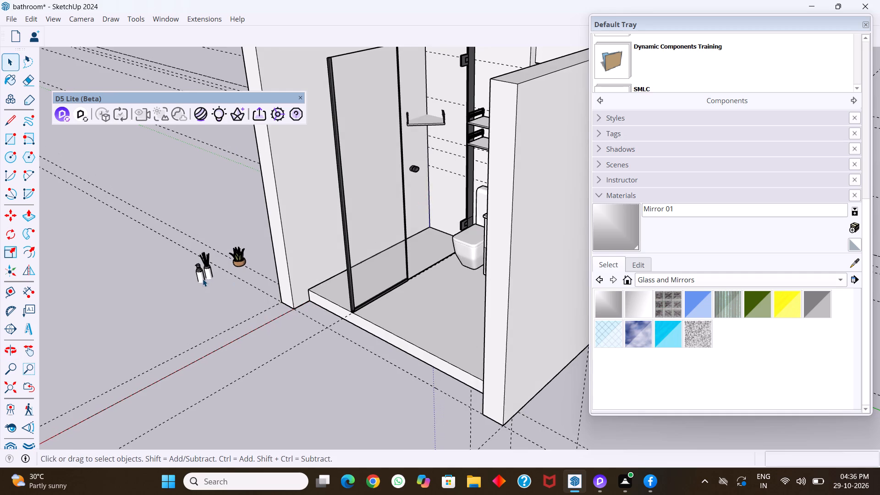
Move the soap dispenser from the ground outside the room up to the corner shelf in the shower, about 10' 1".
scroll(203, 279, up, 9)
click(194, 271)
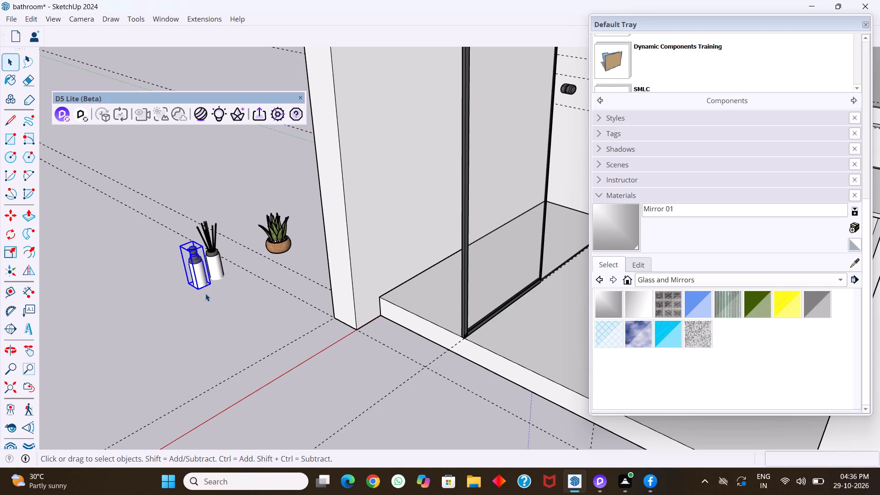
key(m)
scroll(206, 289, up, 6)
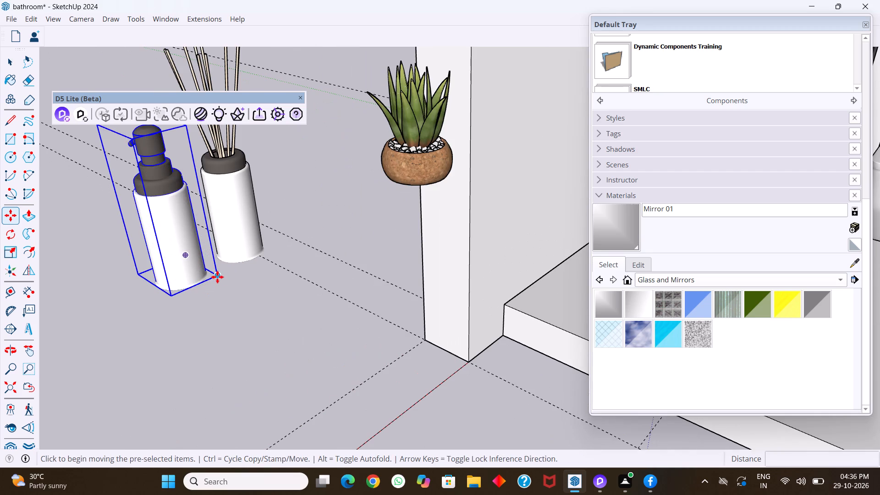
click(217, 277)
scroll(155, 298, down, 14)
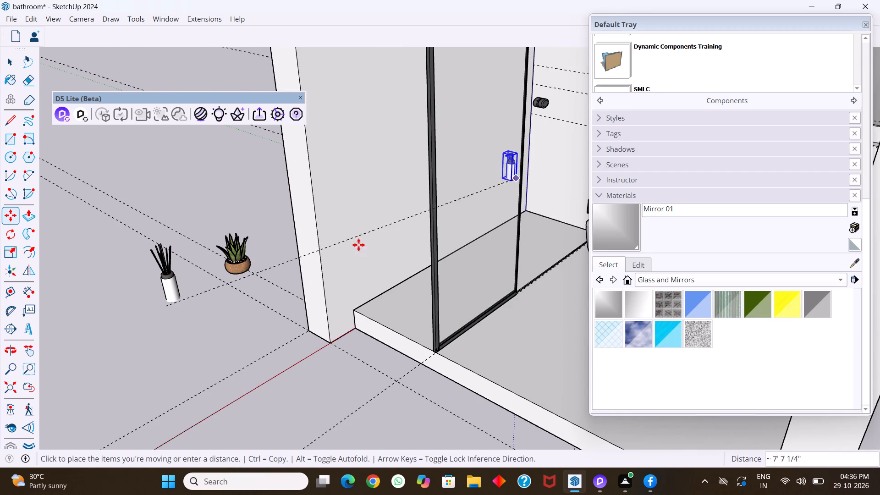
scroll(273, 272, down, 9)
scroll(373, 171, up, 14)
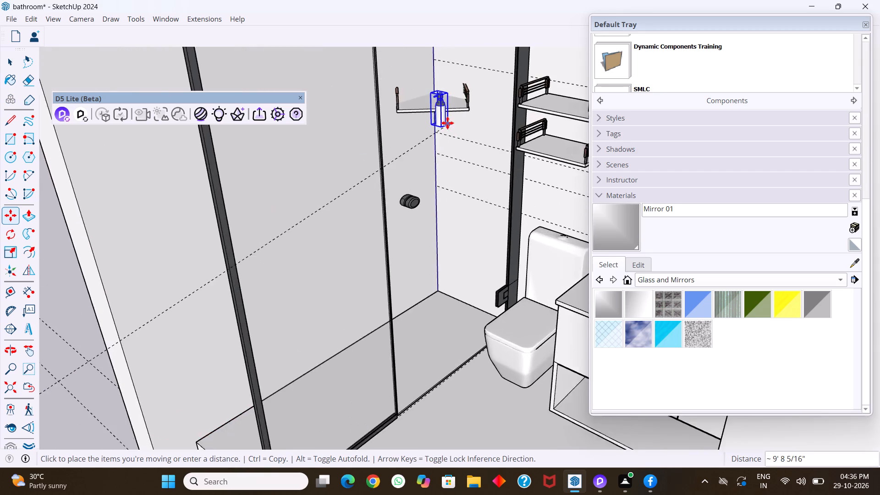
scroll(447, 123, up, 19)
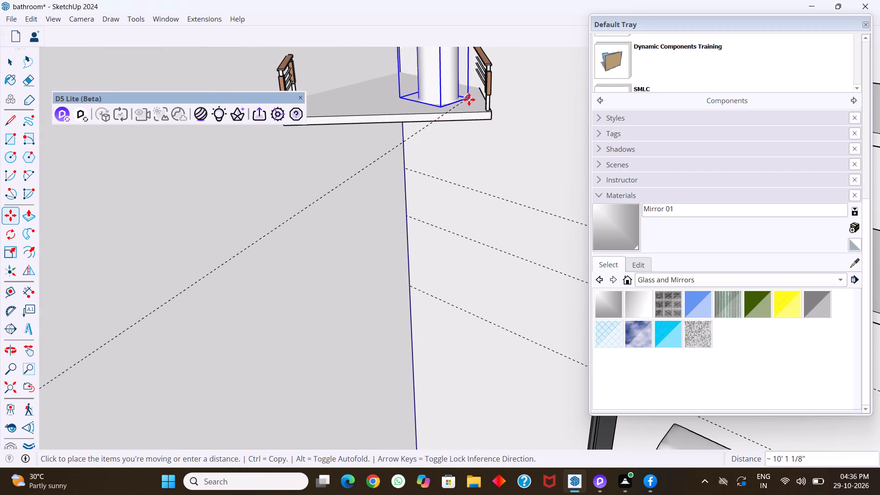
click(472, 92)
scroll(465, 182, down, 6)
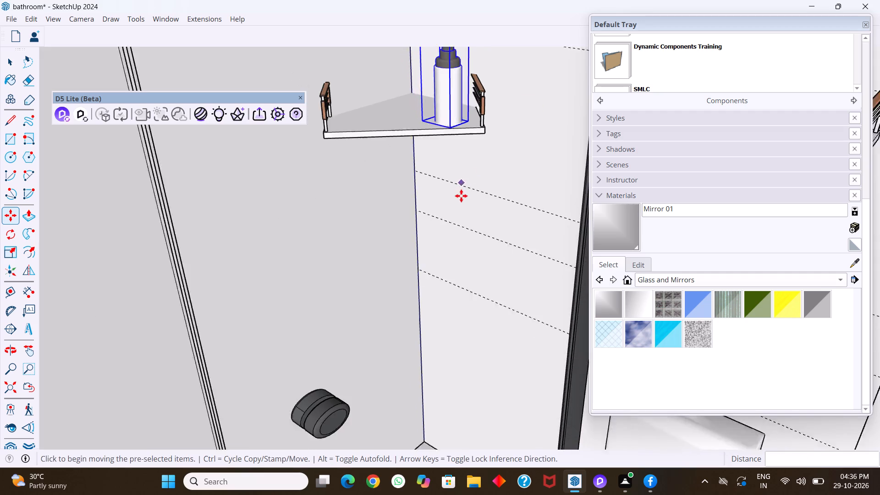
scroll(461, 196, down, 9)
key(space)
scroll(457, 202, down, 6)
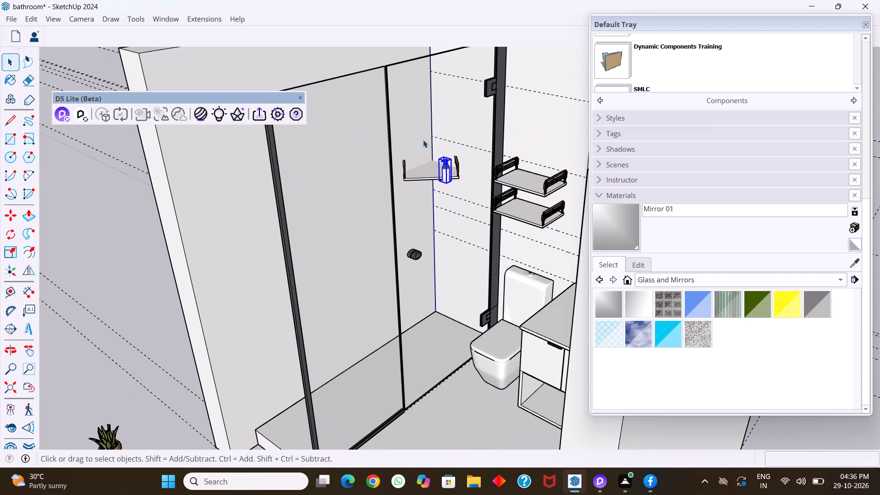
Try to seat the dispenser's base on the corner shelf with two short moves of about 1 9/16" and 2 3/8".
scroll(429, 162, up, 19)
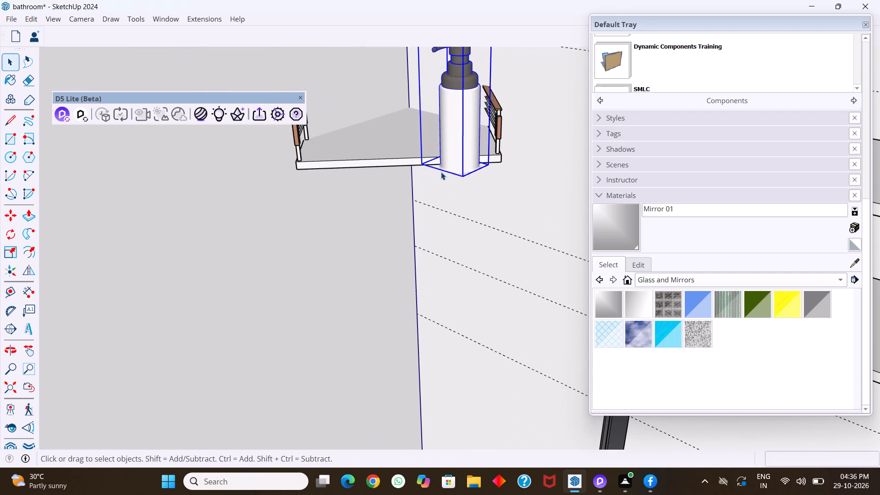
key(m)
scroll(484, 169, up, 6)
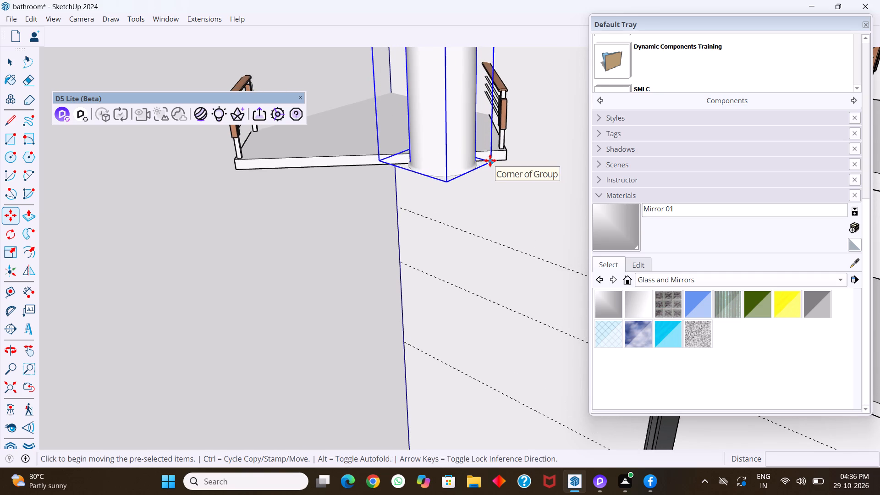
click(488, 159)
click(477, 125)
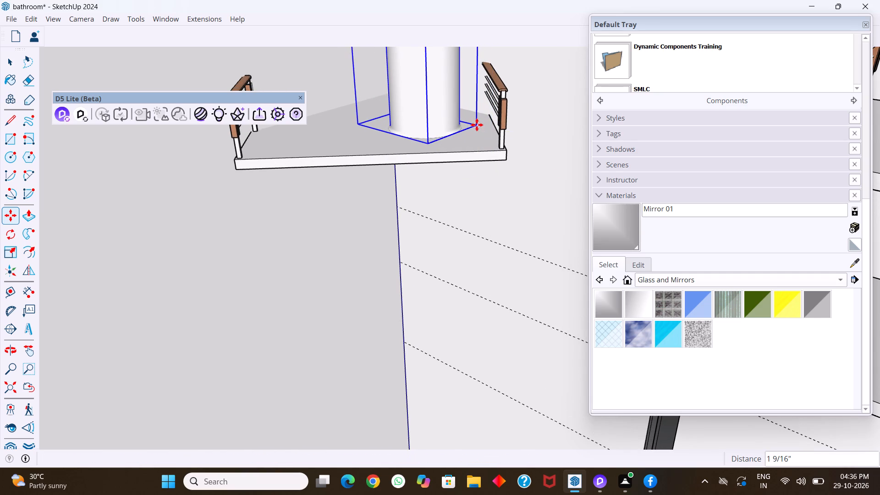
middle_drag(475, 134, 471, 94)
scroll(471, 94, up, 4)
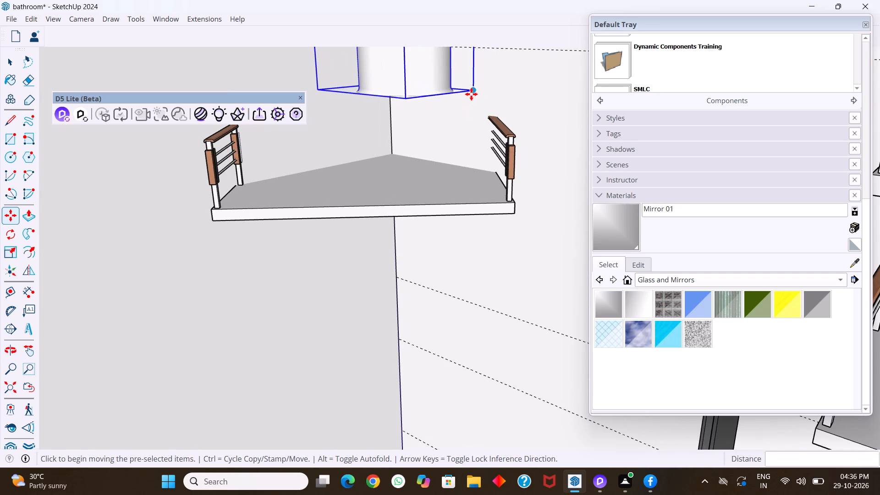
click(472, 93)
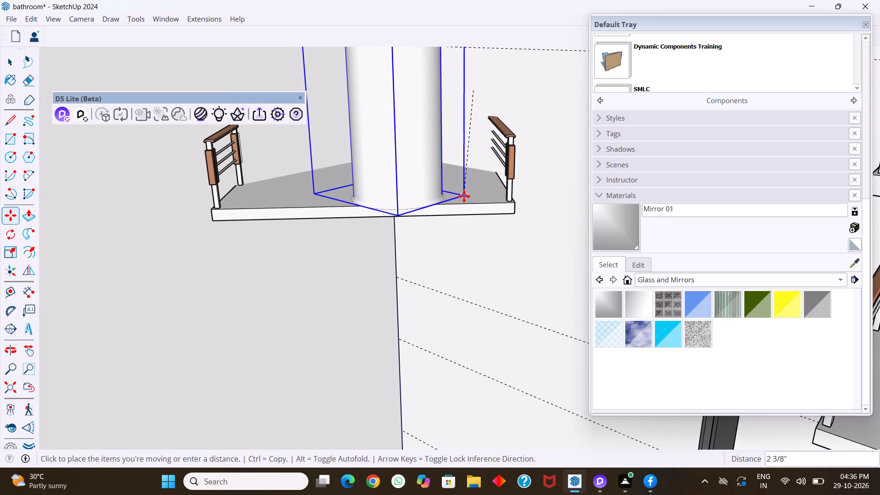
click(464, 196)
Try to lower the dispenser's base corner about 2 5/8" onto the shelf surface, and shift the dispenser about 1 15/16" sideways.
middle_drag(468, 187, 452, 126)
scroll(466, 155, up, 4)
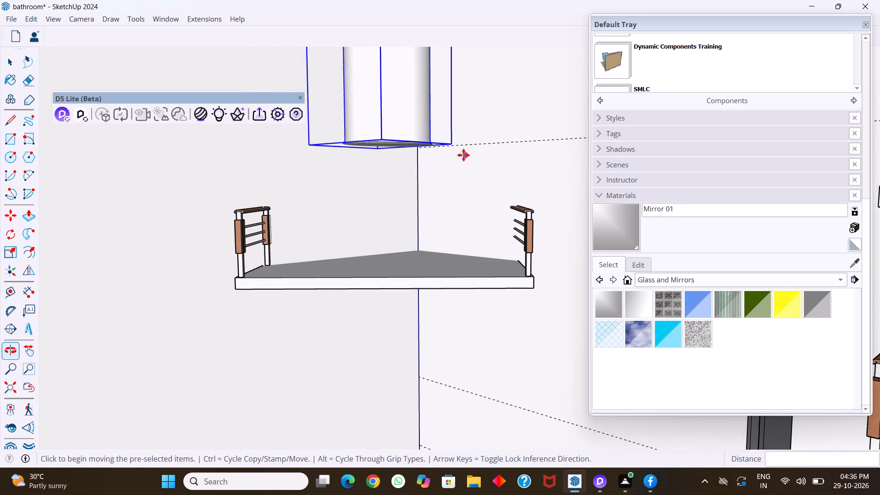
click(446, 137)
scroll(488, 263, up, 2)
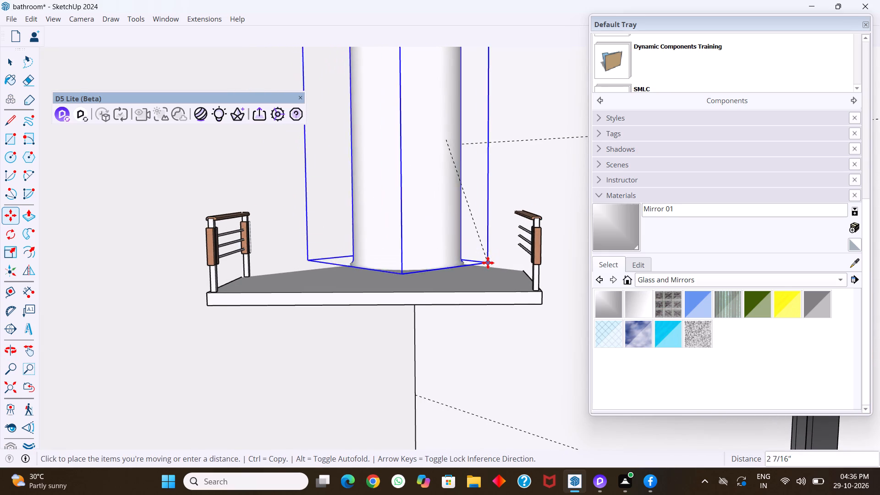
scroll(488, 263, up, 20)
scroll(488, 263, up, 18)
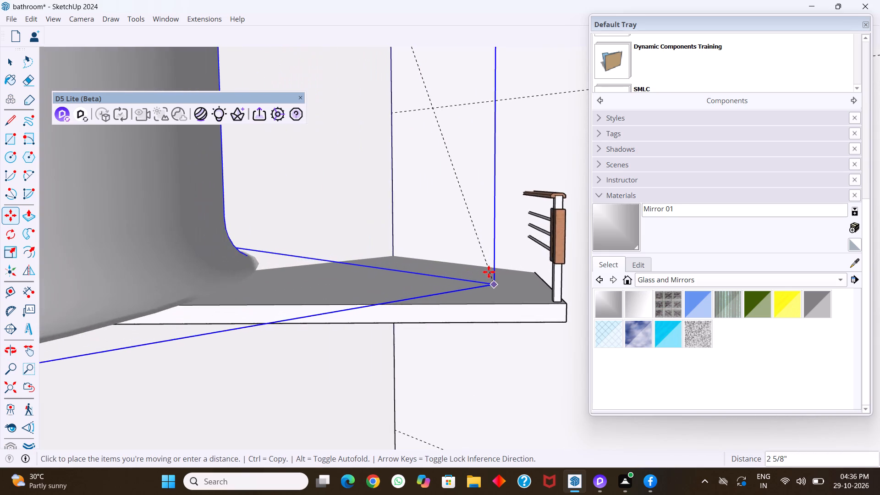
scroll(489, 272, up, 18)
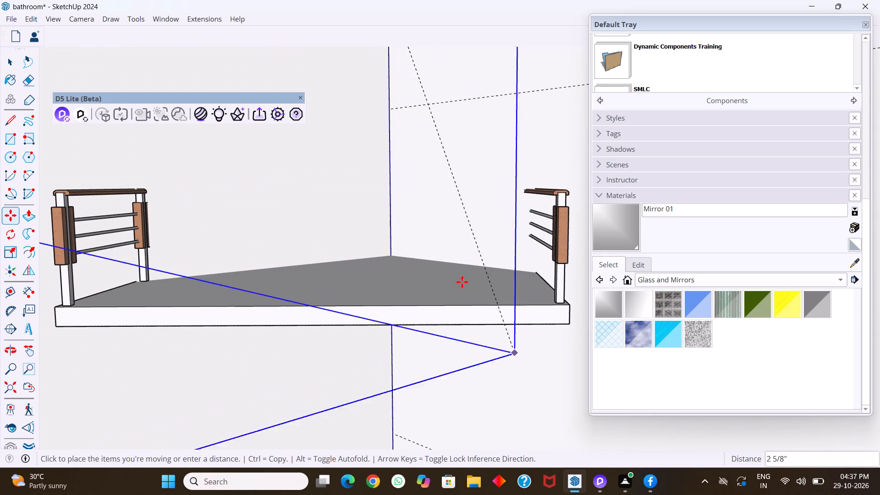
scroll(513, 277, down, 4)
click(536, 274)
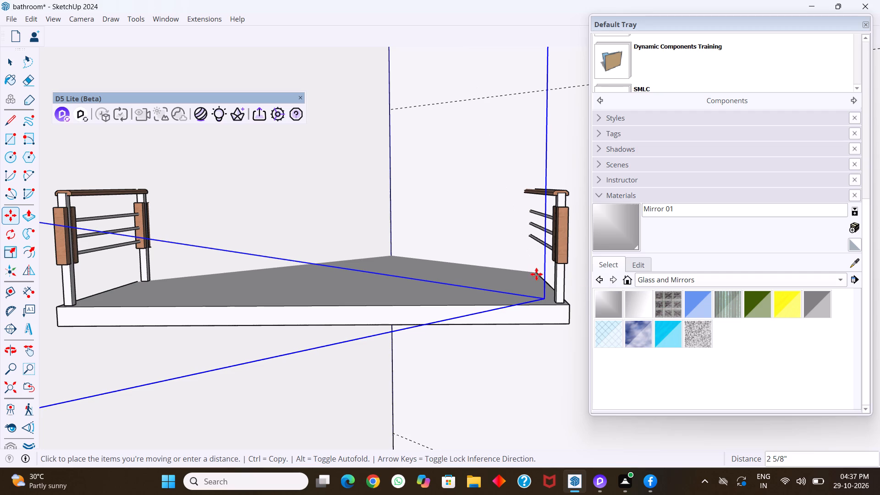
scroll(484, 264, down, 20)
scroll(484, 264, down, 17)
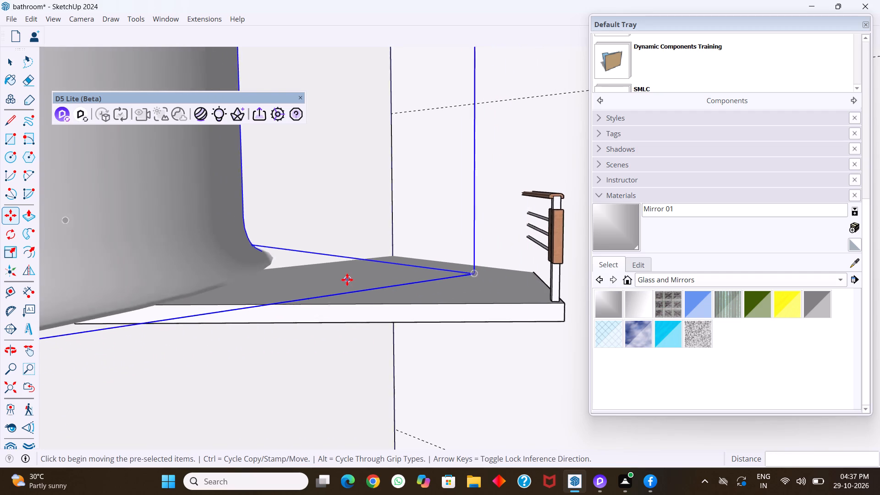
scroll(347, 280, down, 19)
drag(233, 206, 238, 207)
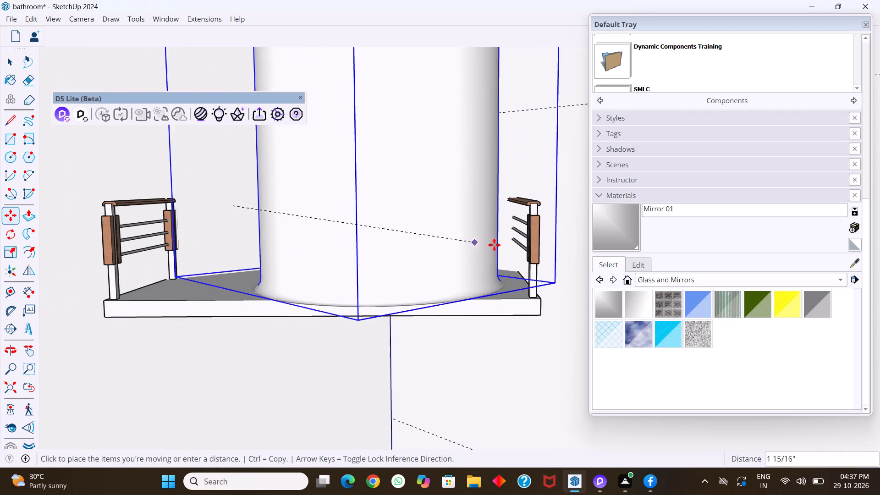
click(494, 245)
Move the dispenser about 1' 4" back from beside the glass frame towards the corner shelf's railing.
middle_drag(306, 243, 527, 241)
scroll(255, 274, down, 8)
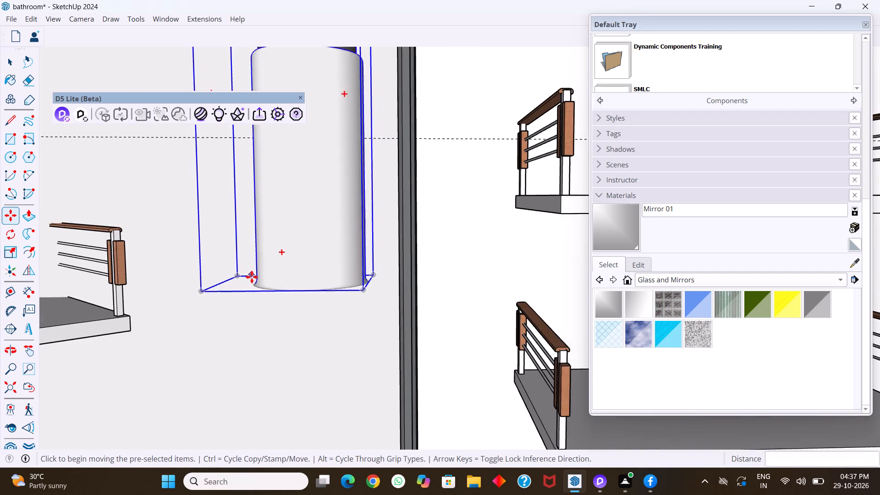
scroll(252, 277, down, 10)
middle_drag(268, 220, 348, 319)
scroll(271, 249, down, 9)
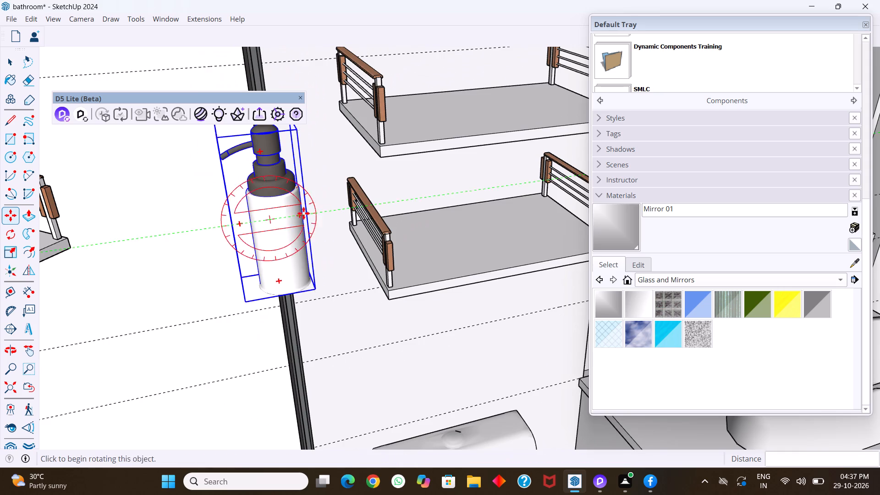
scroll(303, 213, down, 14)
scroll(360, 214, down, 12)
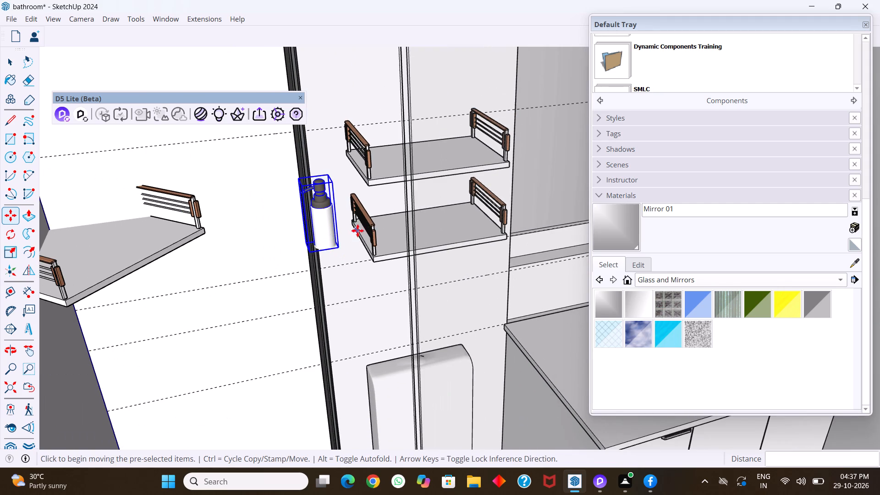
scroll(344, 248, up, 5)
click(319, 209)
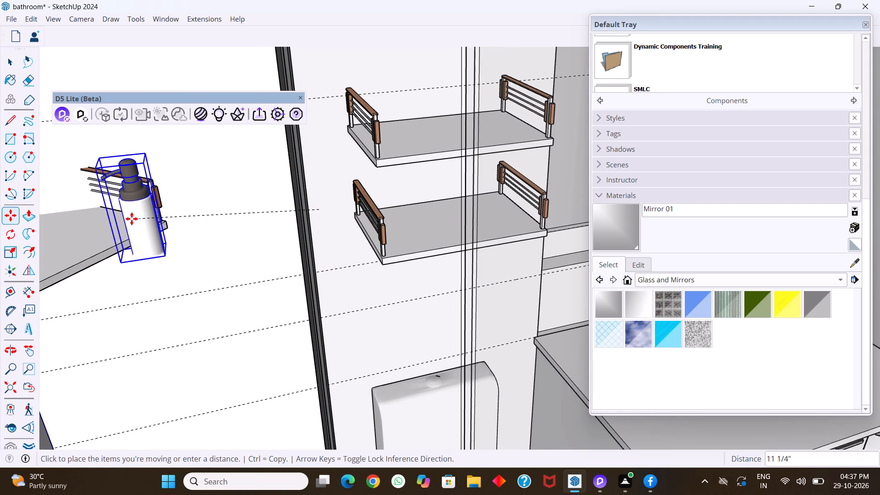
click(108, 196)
Move the dispenser by its bottom corner onto the corner shelf's top face, beside the end railing.
middle_drag(106, 228, 110, 228)
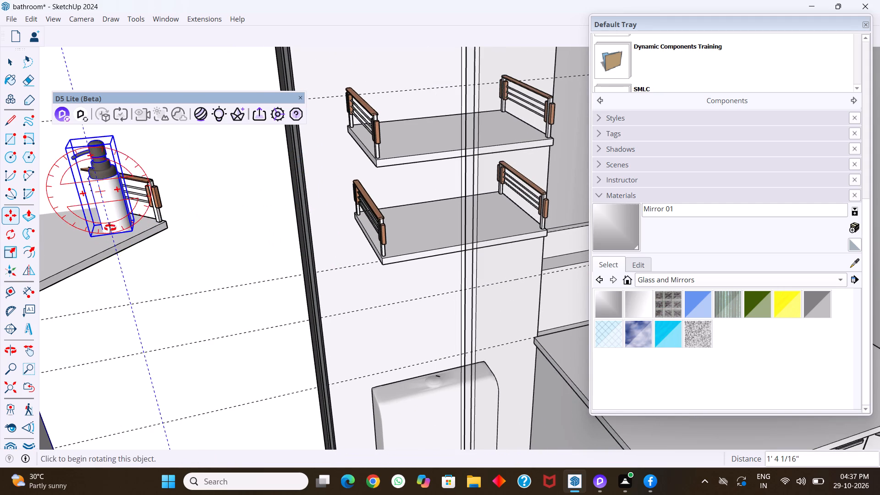
middle_drag(110, 228, 195, 222)
scroll(151, 269, up, 13)
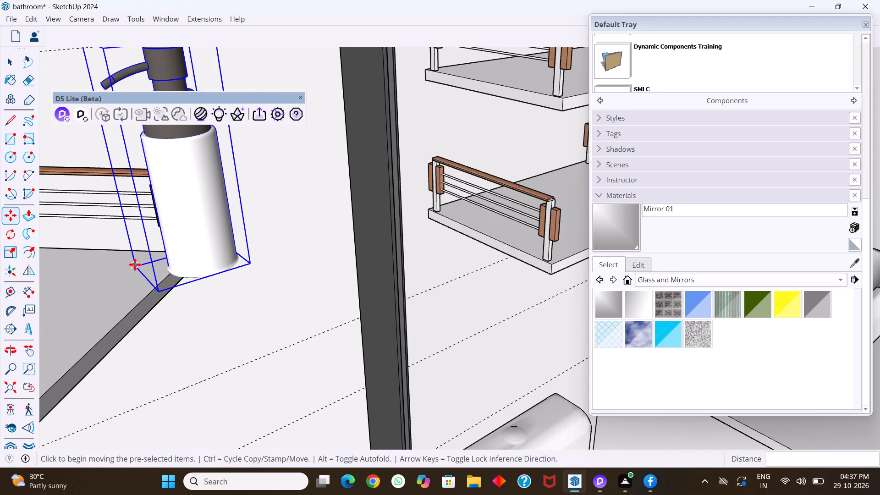
middle_drag(151, 236, 230, 202)
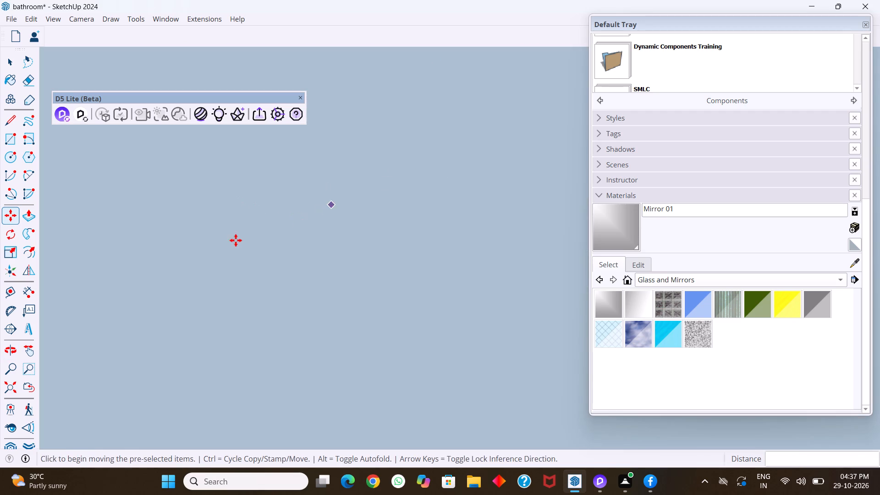
middle_drag(228, 242, 110, 268)
middle_drag(235, 253, 165, 270)
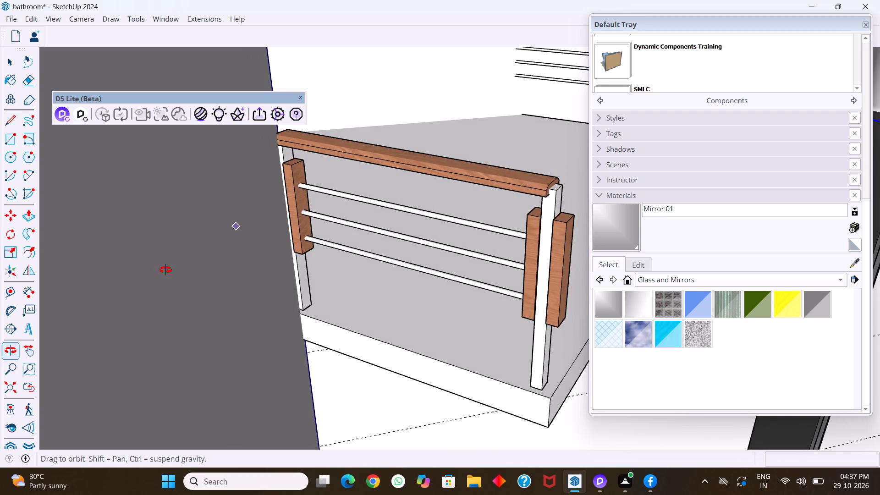
middle_drag(165, 270, 141, 273)
scroll(137, 281, down, 20)
scroll(137, 281, down, 6)
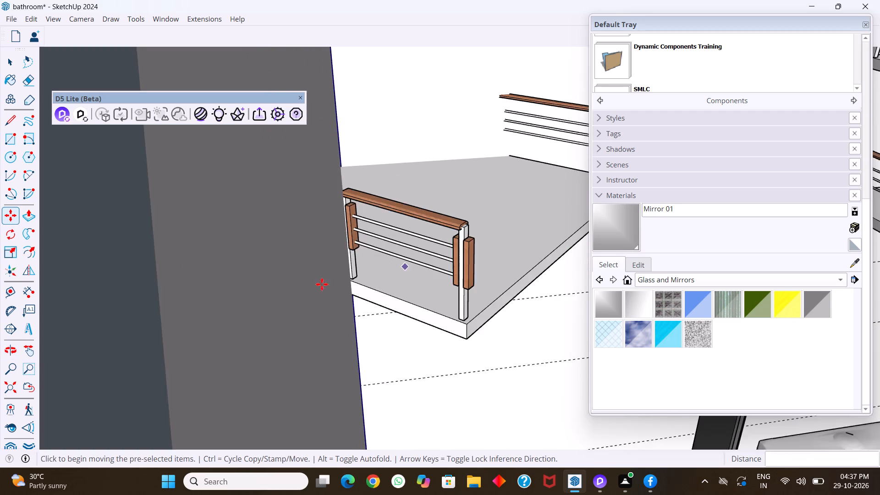
scroll(322, 284, down, 12)
scroll(506, 198, up, 3)
scroll(247, 266, down, 3)
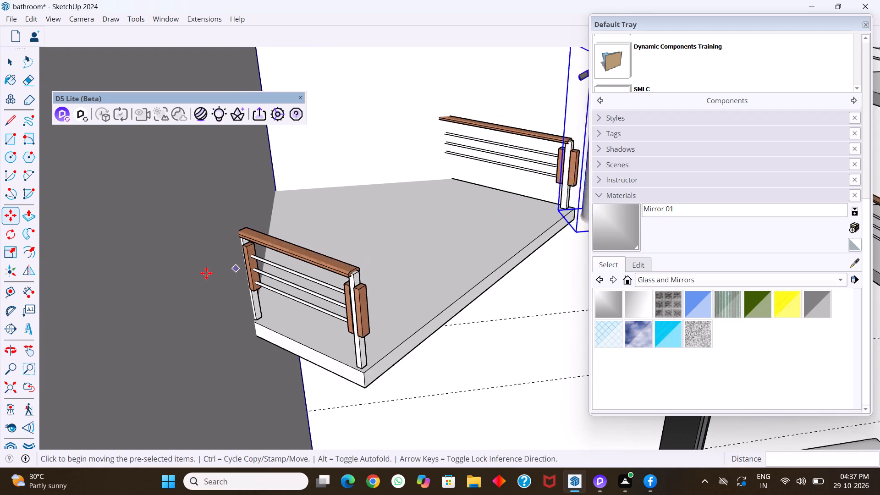
scroll(206, 273, down, 15)
scroll(407, 218, up, 16)
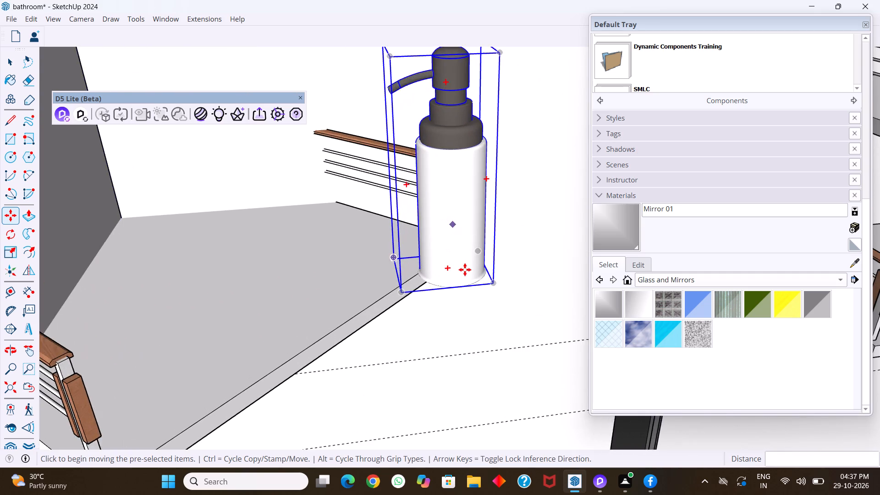
scroll(465, 269, up, 10)
middle_drag(456, 270, 498, 156)
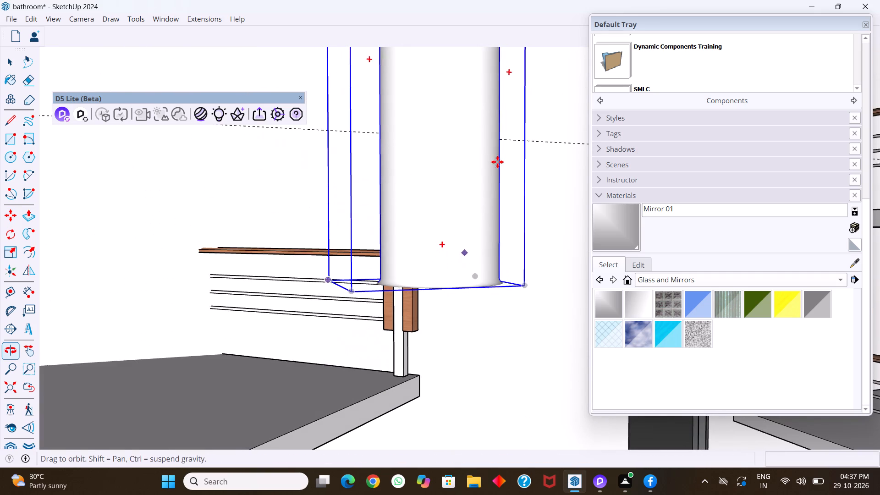
click(349, 292)
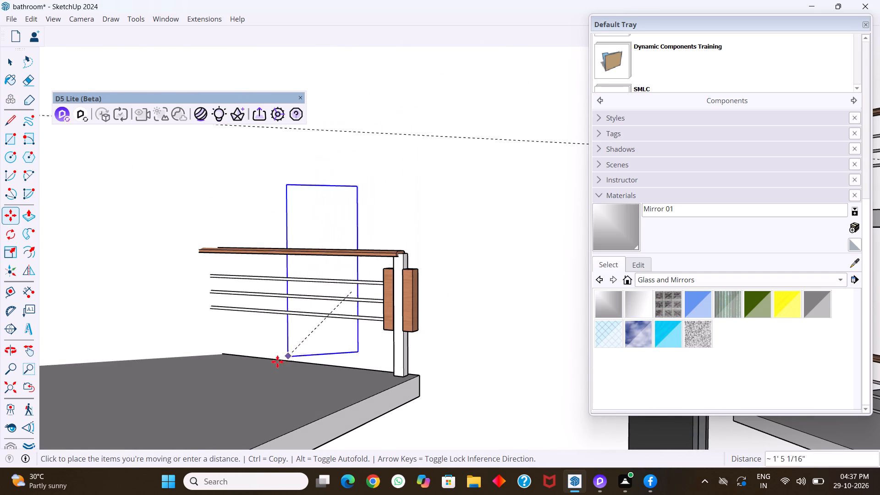
click(243, 383)
Move the soap dispenser by its bottom corner about 1 5/16" across the corner shelf, away from the end railing.
scroll(318, 357, up, 1)
middle_drag(317, 357, 272, 368)
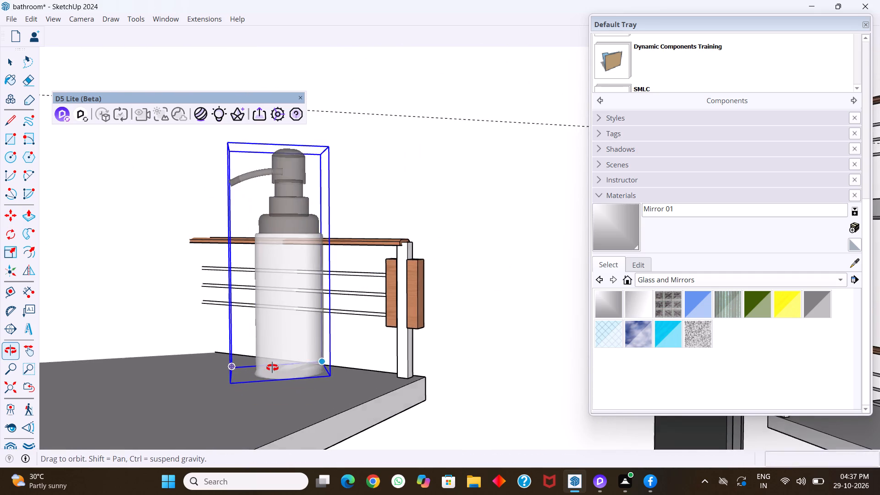
middle_drag(272, 368, 206, 384)
scroll(317, 359, up, 4)
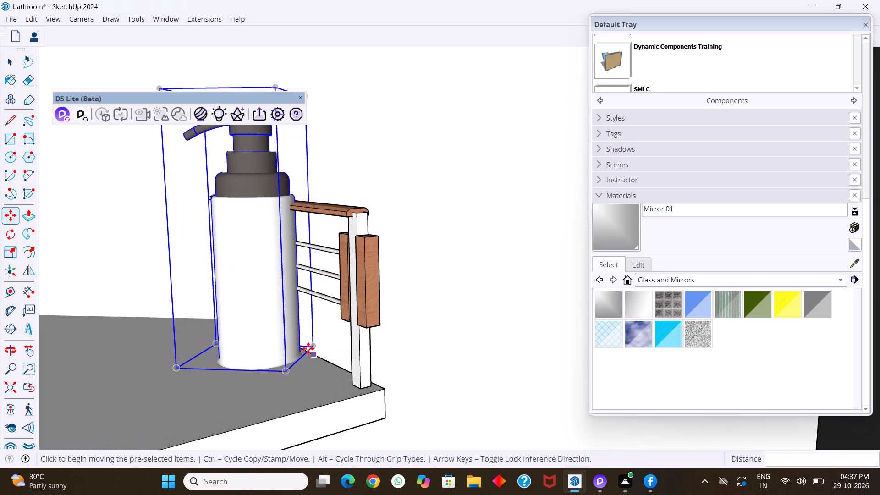
click(313, 343)
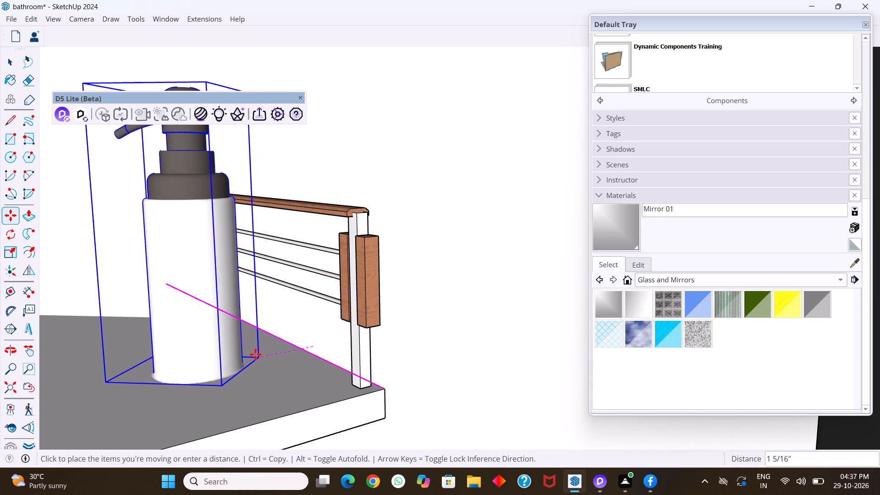
click(245, 355)
scroll(275, 350, down, 10)
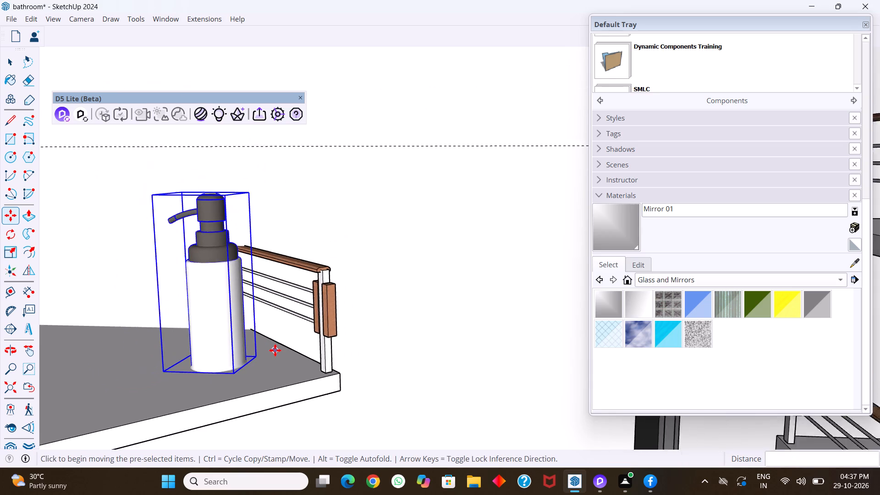
middle_drag(275, 350, 240, 298)
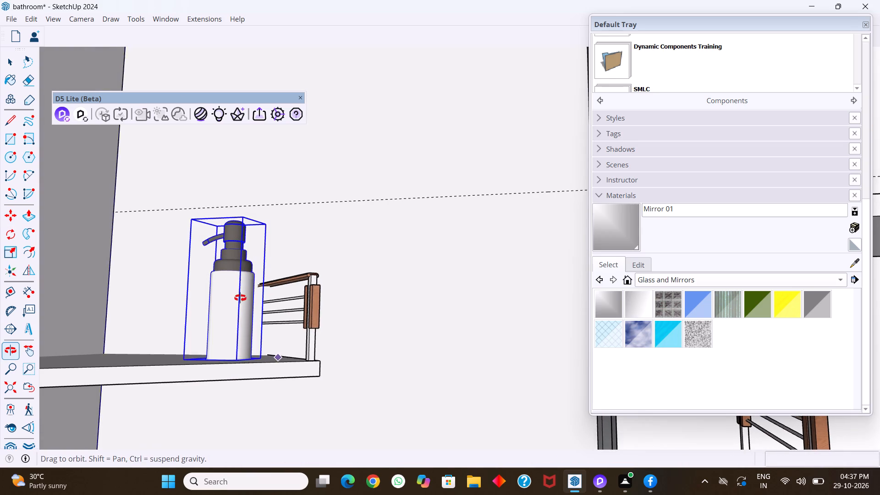
middle_drag(240, 298, 240, 300)
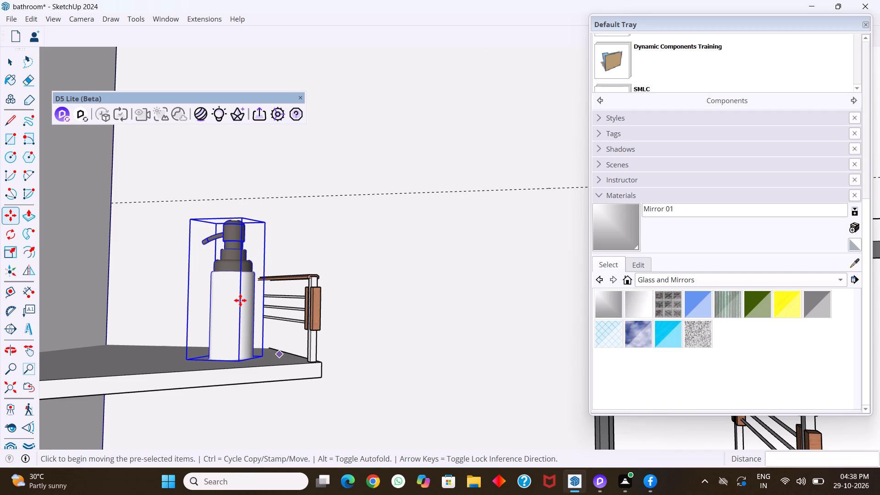
key(space)
click(356, 258)
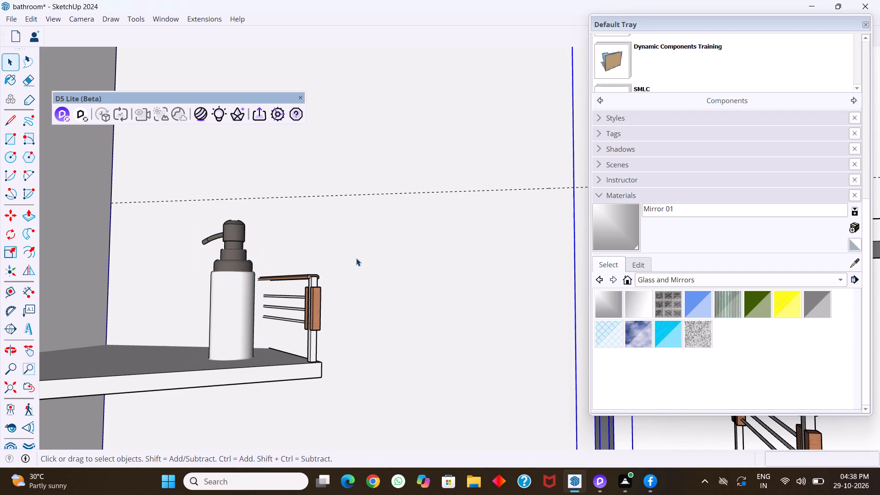
Enable the V-Ray for SketchUp tools and open the V-Ray Asset Editor clear of the modelling area.
right_click(305, 19)
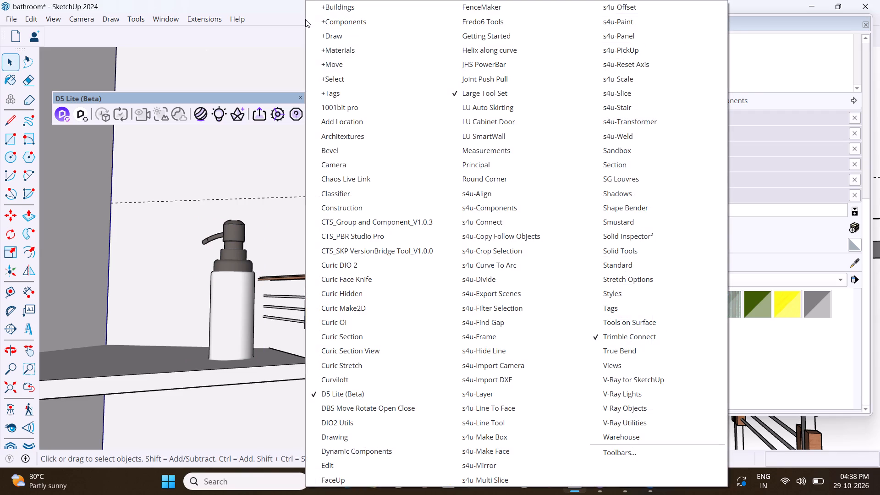
click(650, 379)
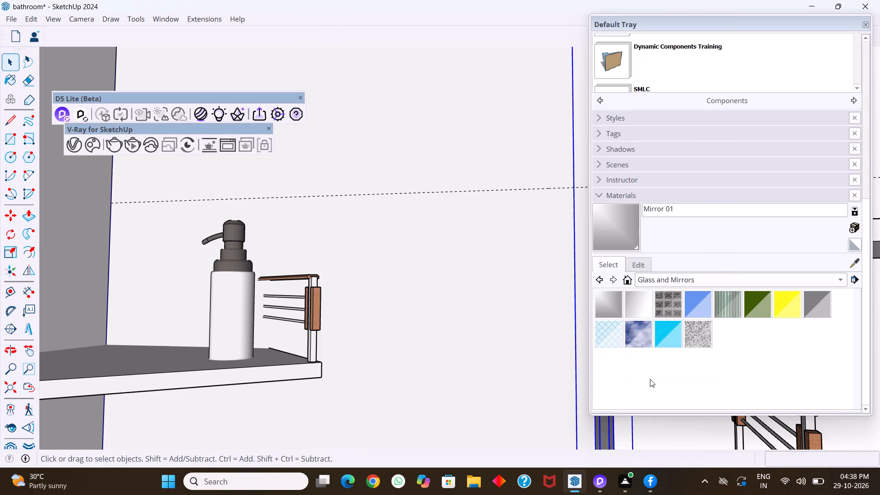
click(93, 140)
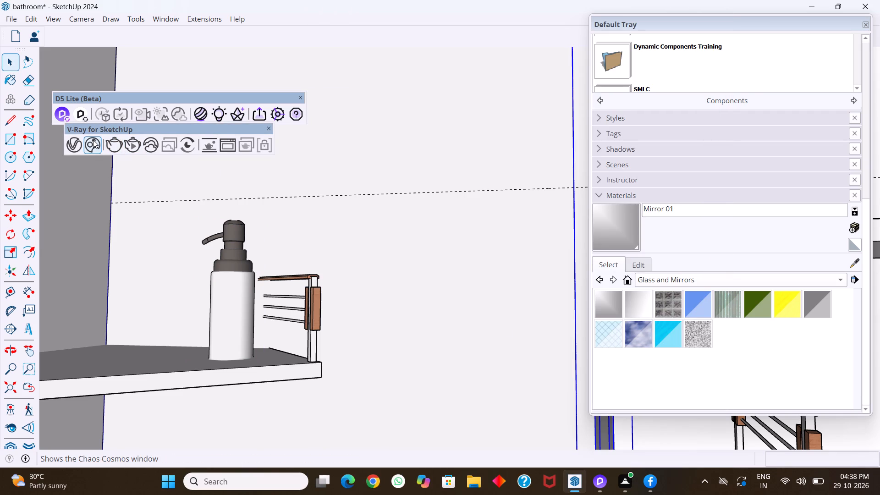
scroll(262, 210, down, 4)
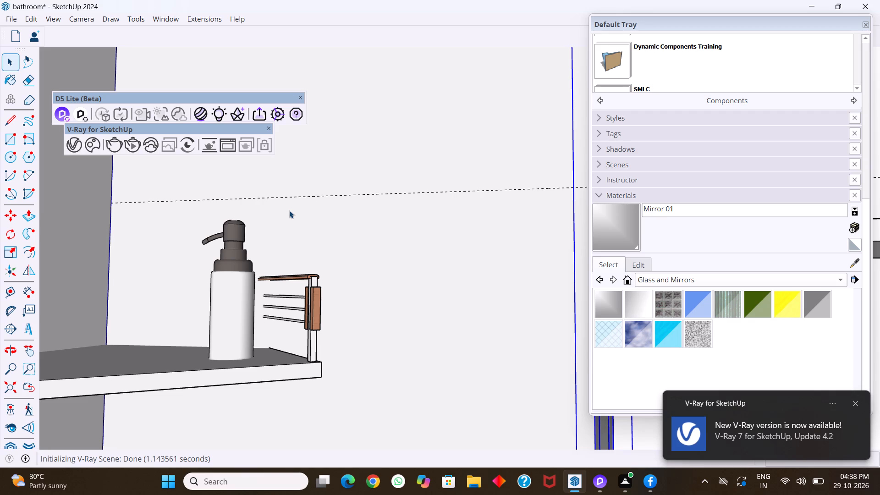
click(78, 149)
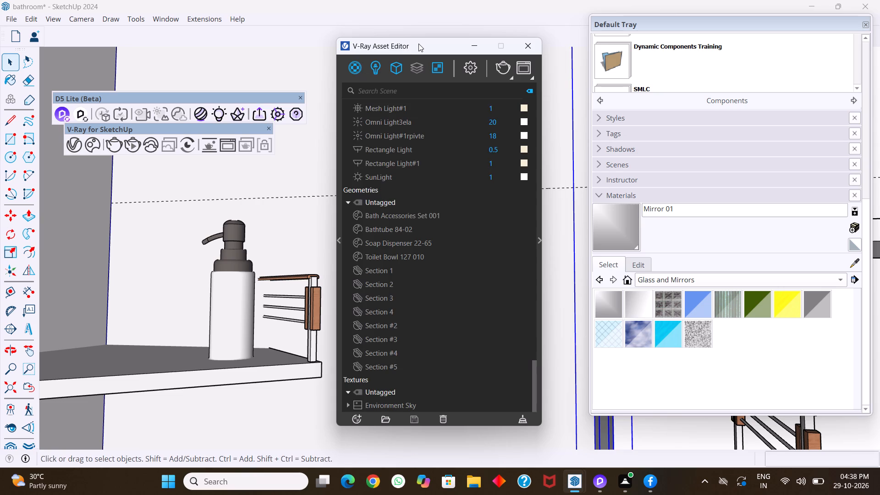
drag(418, 44, 818, 25)
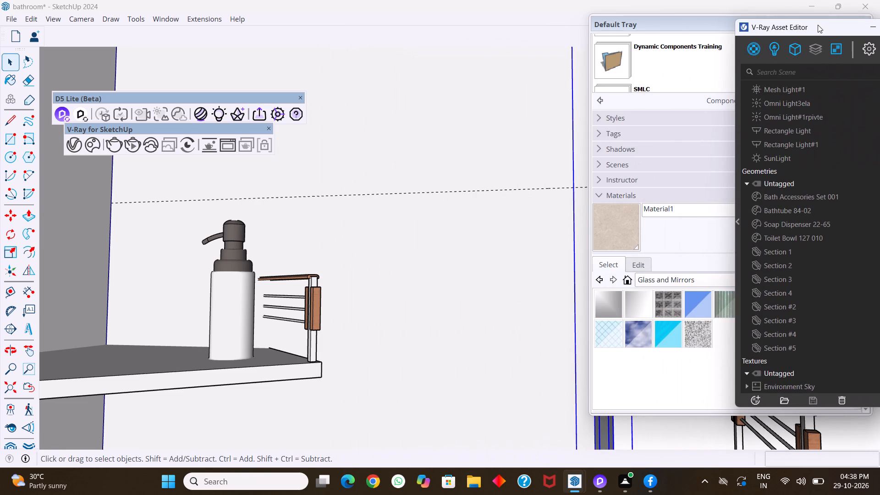
Open the Chaos Cosmos Browser, position it fully in view, and list the downloaded assets.
click(91, 144)
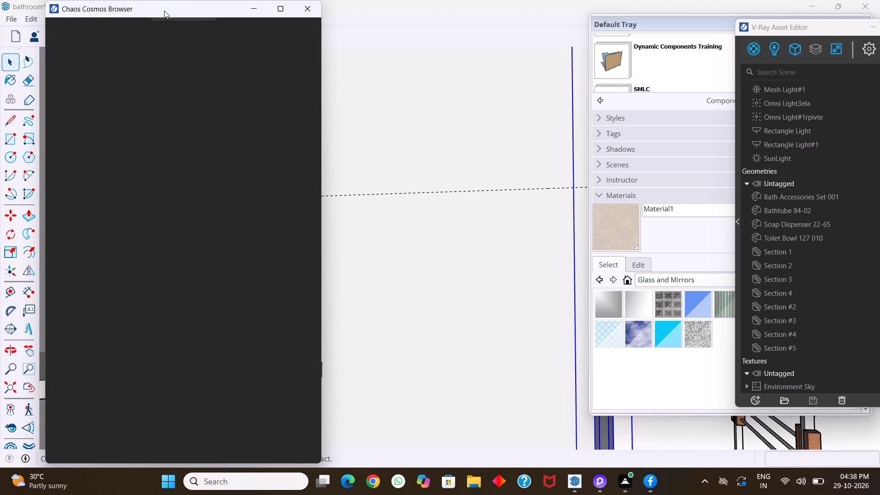
drag(164, 11, 177, 121)
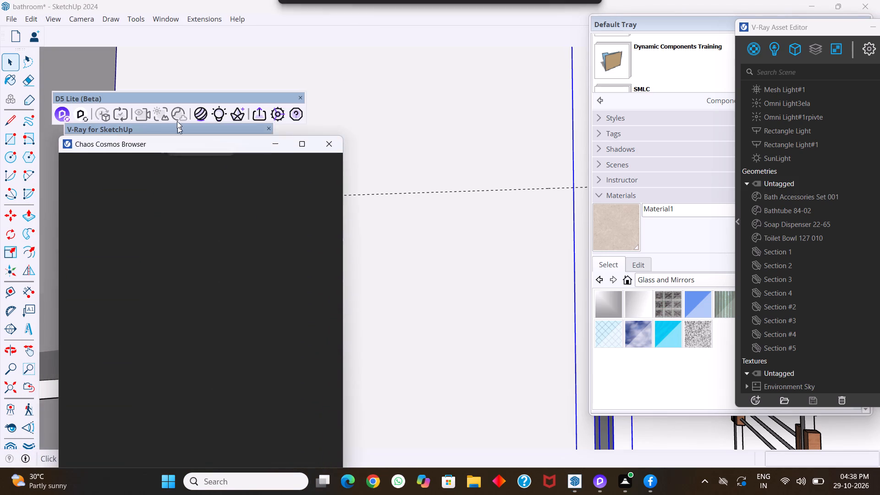
drag(177, 121, 168, 36)
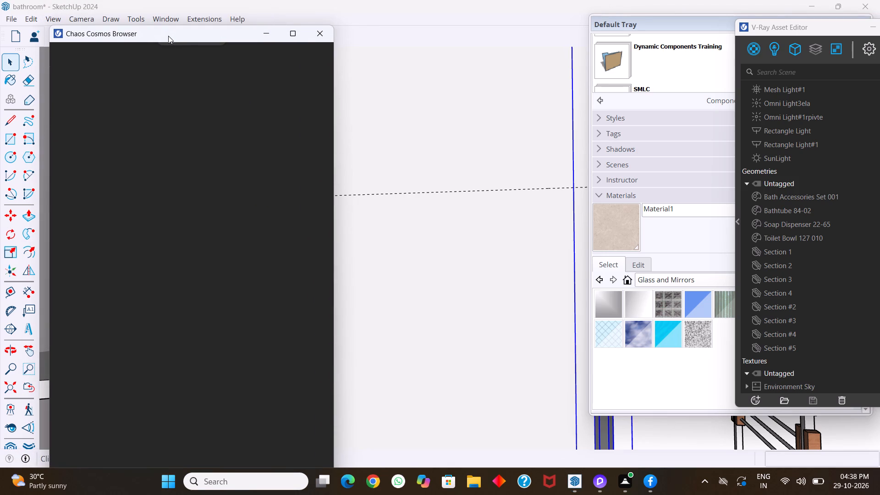
drag(168, 36, 174, 16)
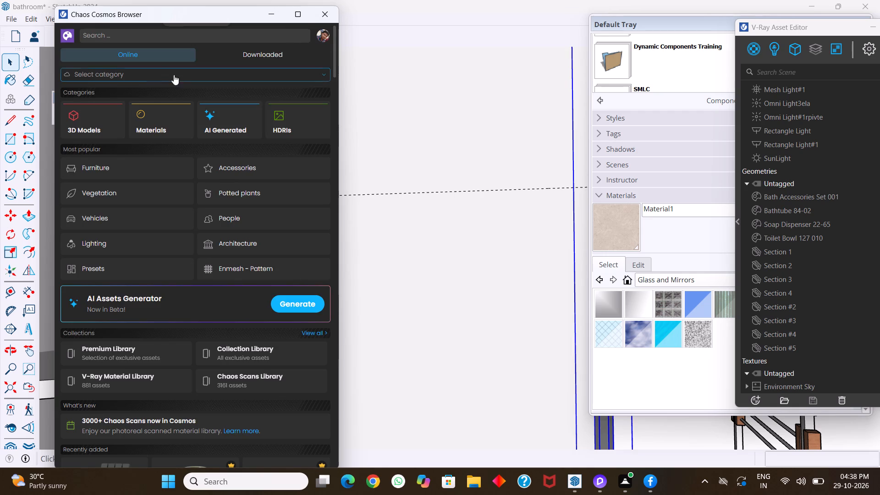
click(291, 58)
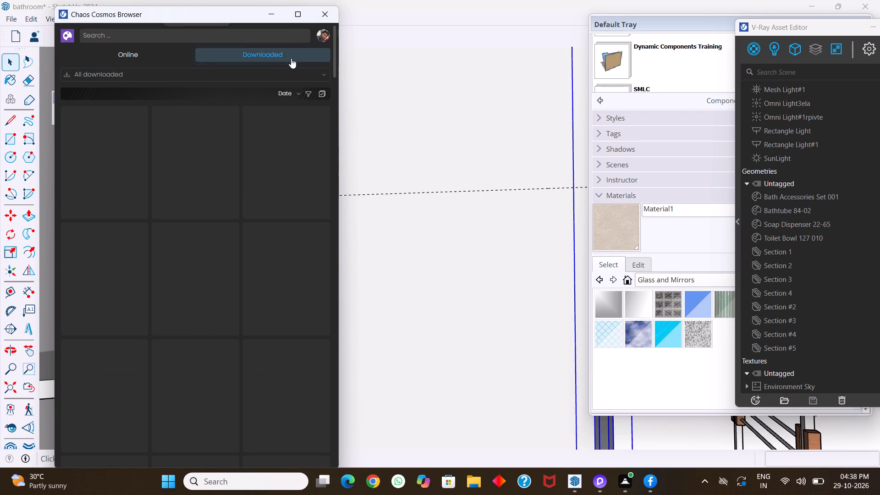
Import the downloaded Bath Accessories Set 001 and place one copy on the vanity counter beside the washbasin.
scroll(261, 264, down, 1)
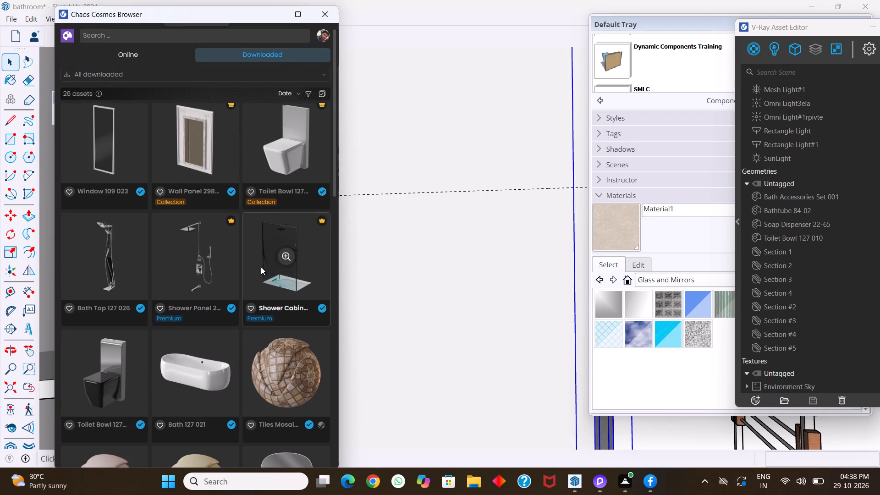
scroll(261, 267, down, 3)
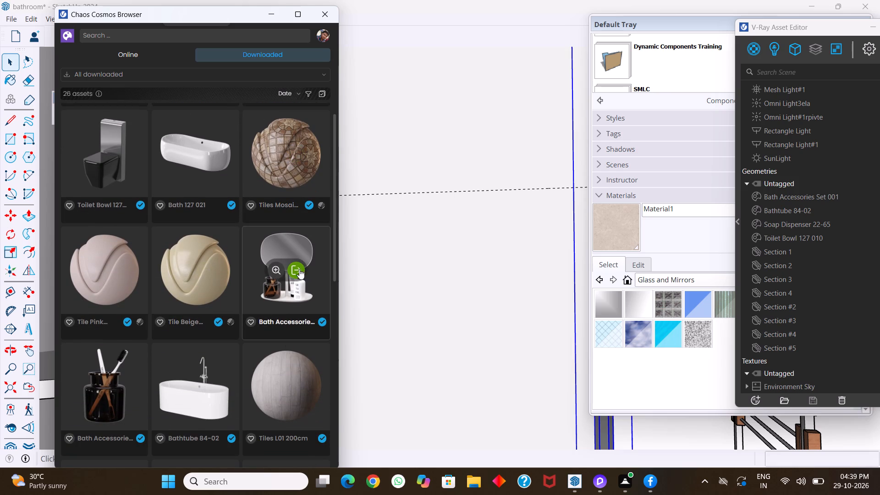
click(293, 268)
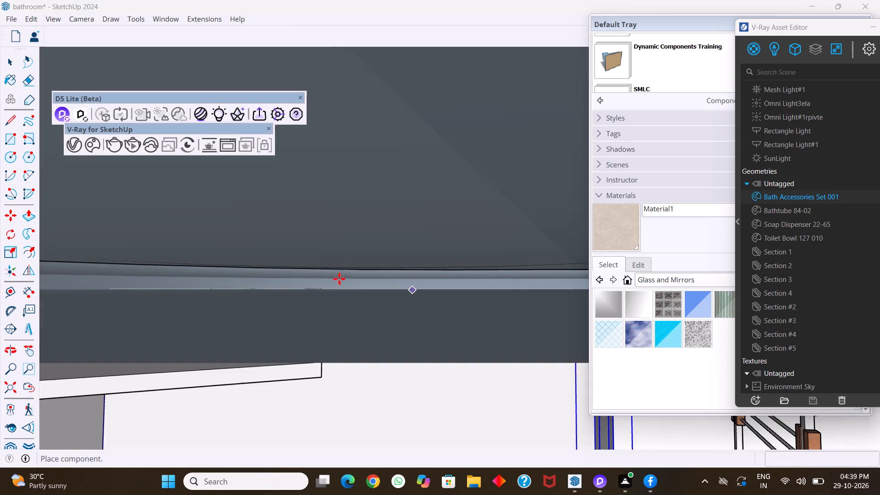
scroll(308, 279, down, 20)
scroll(308, 279, down, 20)
scroll(308, 279, down, 2)
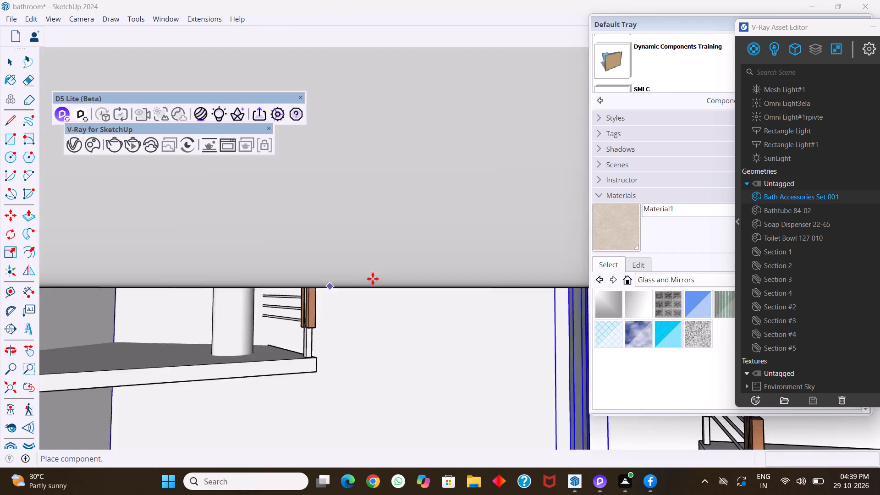
scroll(373, 279, down, 20)
scroll(373, 279, down, 20)
scroll(373, 279, down, 3)
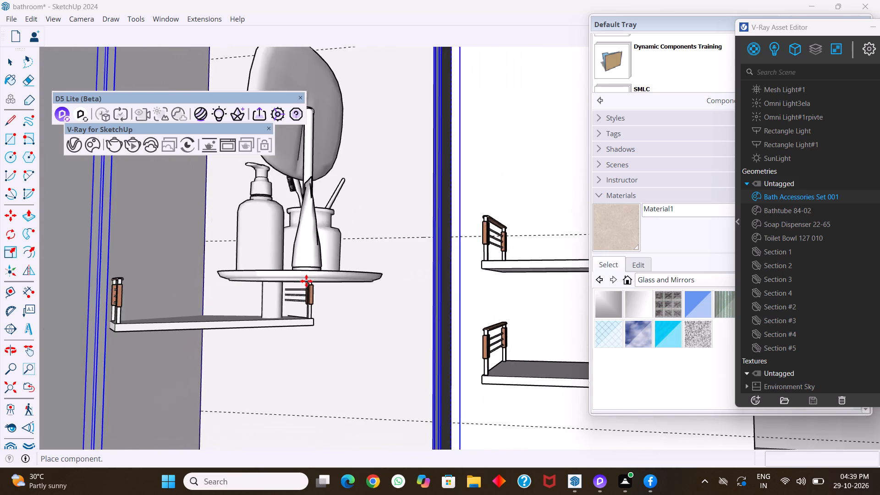
scroll(306, 281, down, 20)
scroll(306, 281, down, 15)
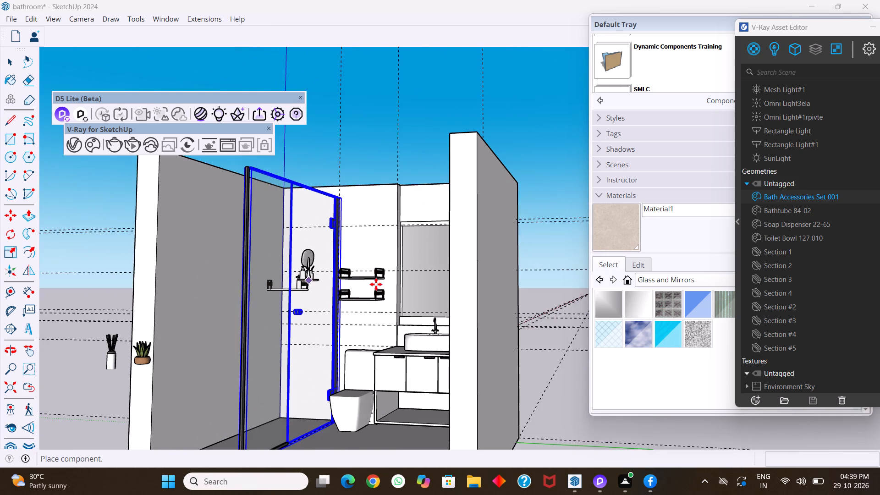
scroll(352, 295, down, 3)
scroll(397, 331, up, 5)
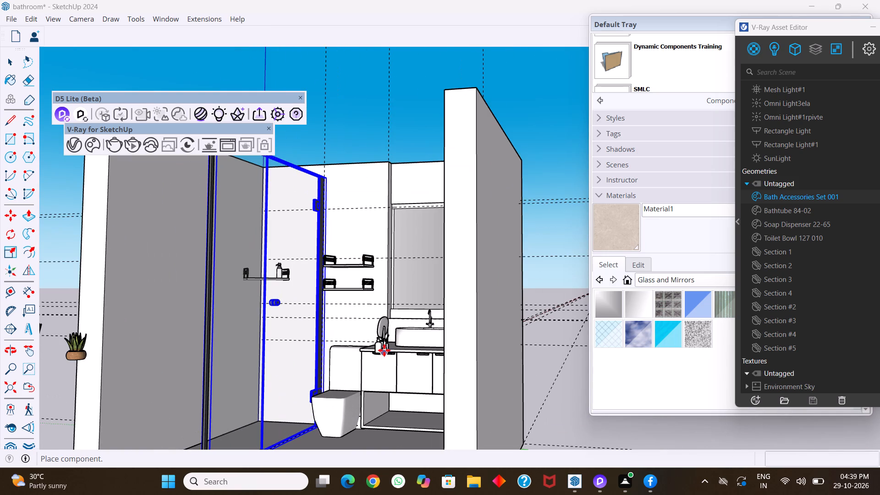
click(385, 347)
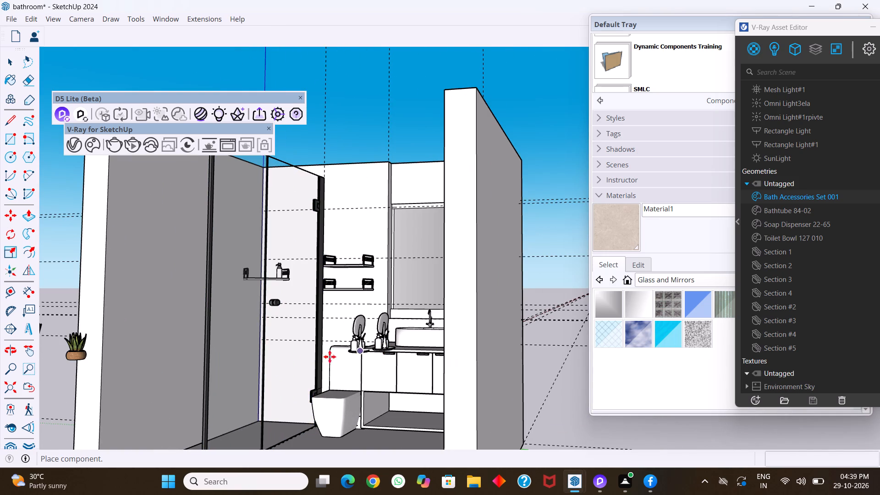
key(Escape)
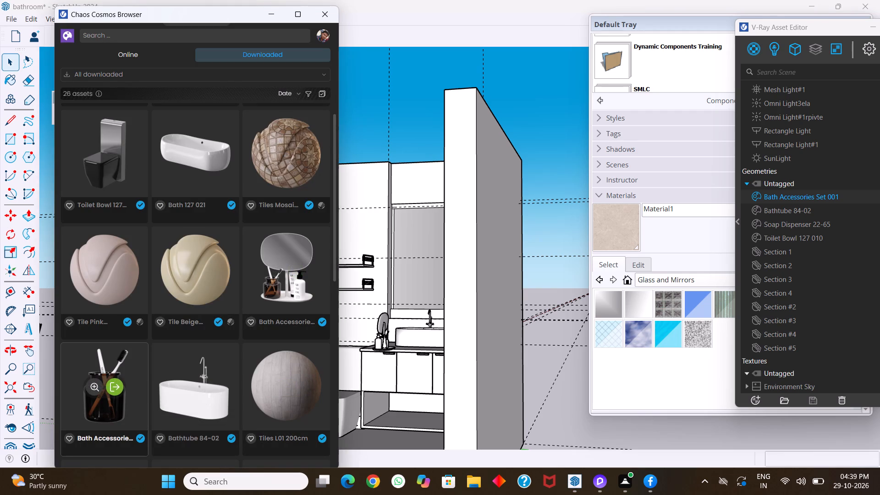
Import Soap Dispenser 22-65 and place it at the toilet end of the vanity counter, beside the accessories set.
scroll(116, 344, down, 4)
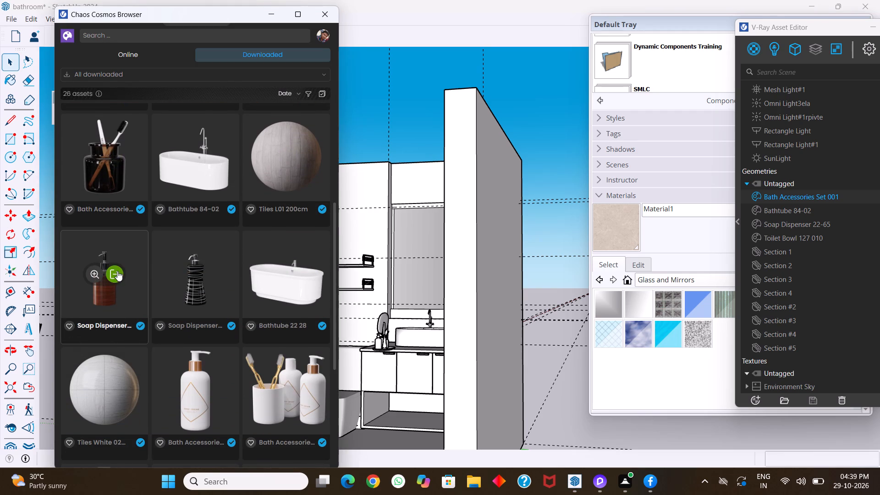
click(117, 271)
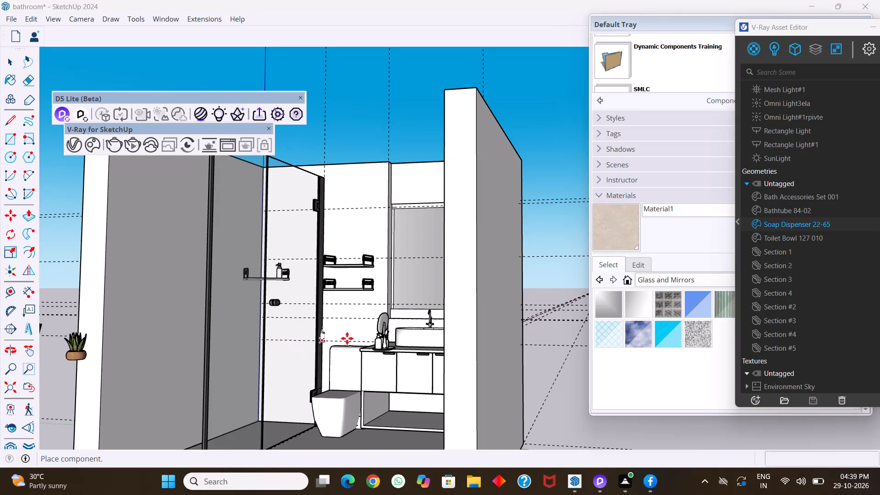
click(363, 346)
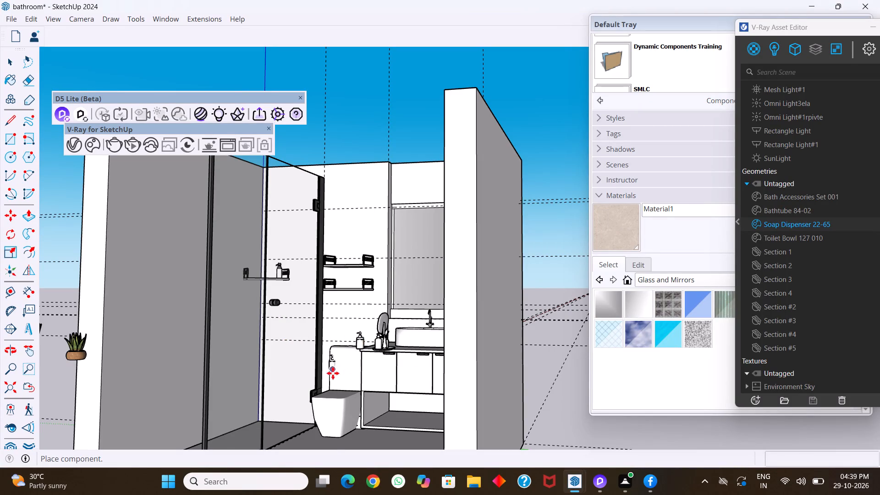
key(Escape)
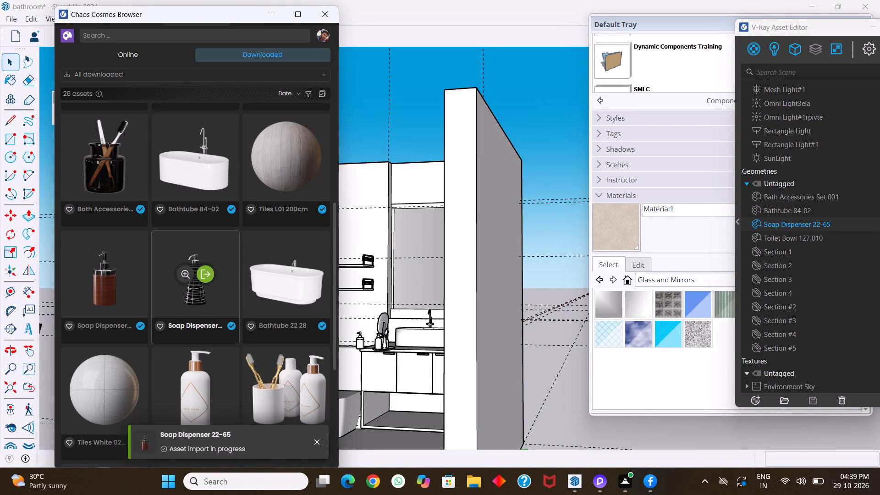
Import Soap Dispenser 22-61 and place it on the vanity counter between the first dispenser and the accessories set.
click(206, 274)
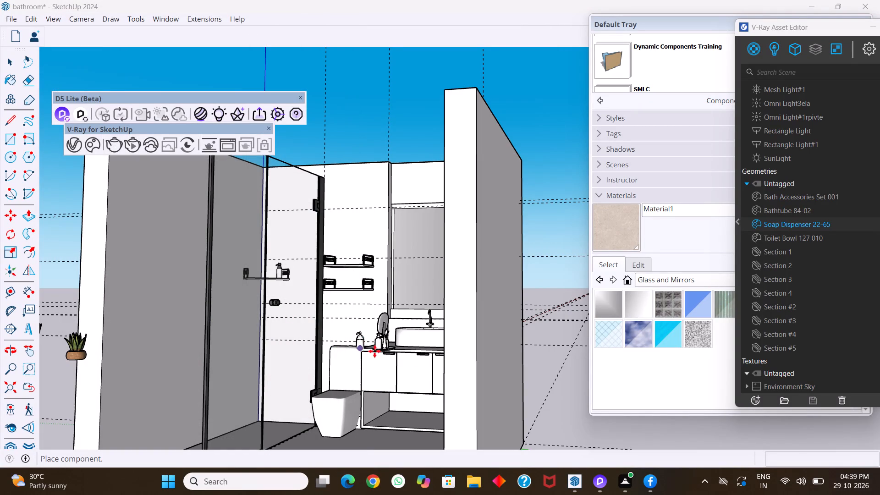
click(368, 351)
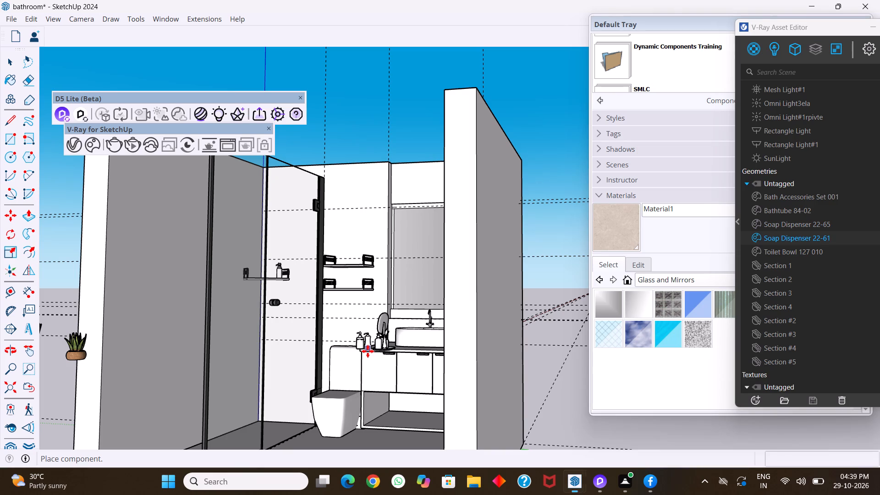
key(Escape)
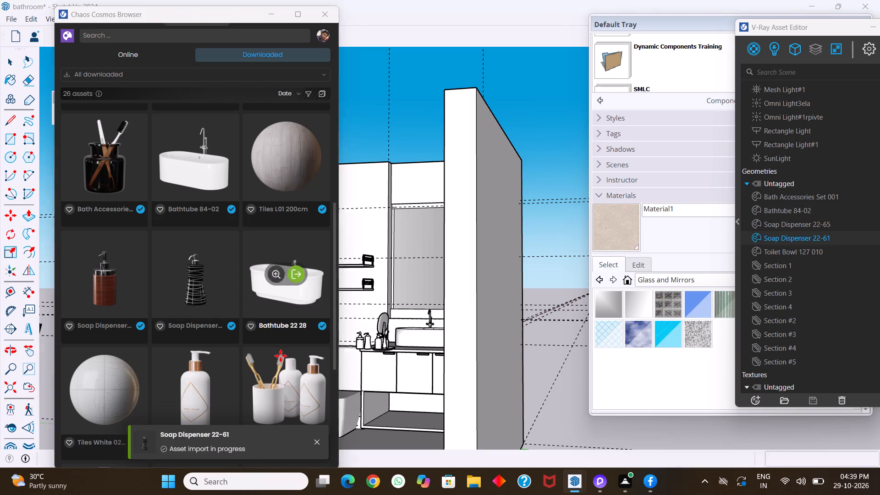
Import Bath Accessories 005 and place the pump bottle on the vanity counter in front of the washbasin.
scroll(255, 338, down, 3)
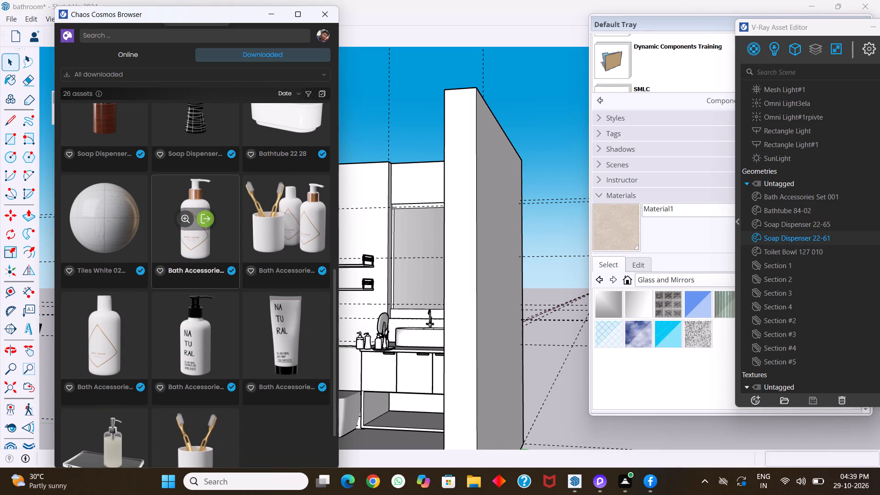
click(207, 217)
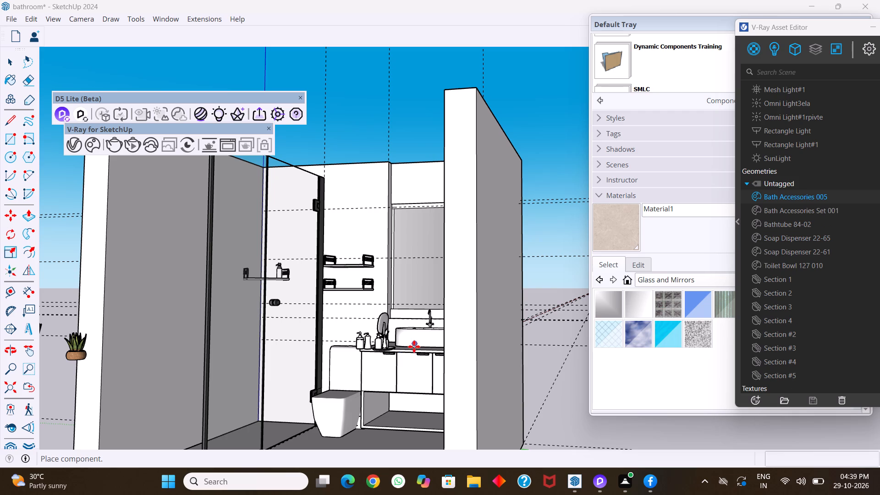
click(412, 352)
key(Escape)
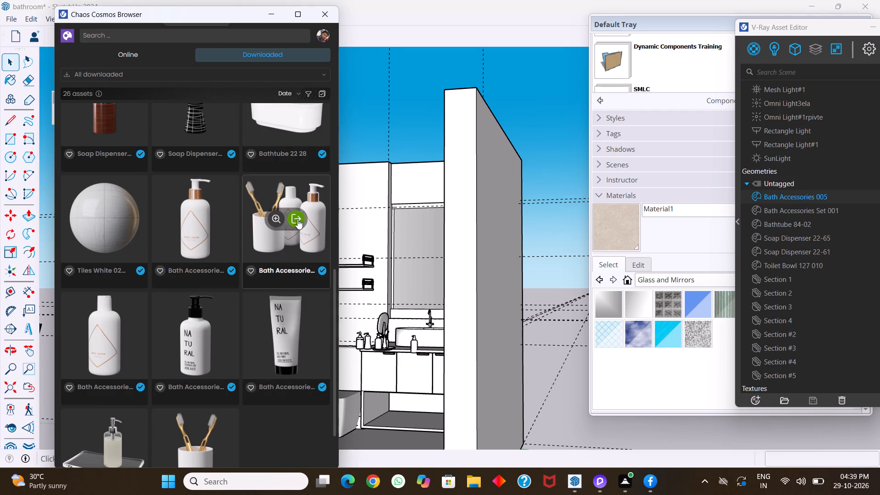
Import Bath Accessories Set 002 and place it on the vanity counter between the first accessories set and the Bath Accessories 005 bottle.
click(297, 219)
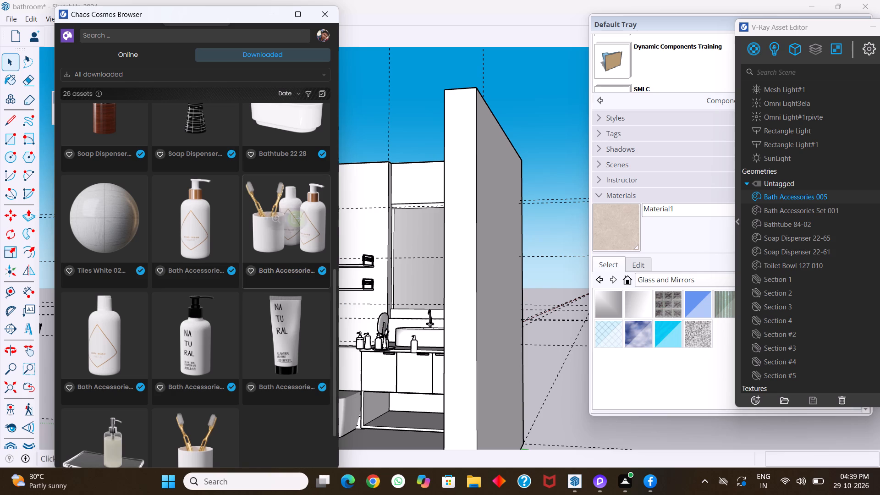
click(295, 217)
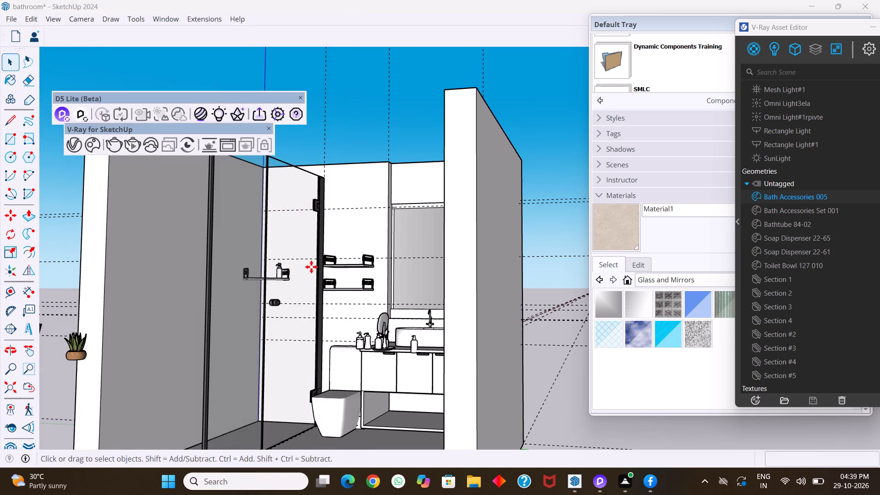
click(399, 349)
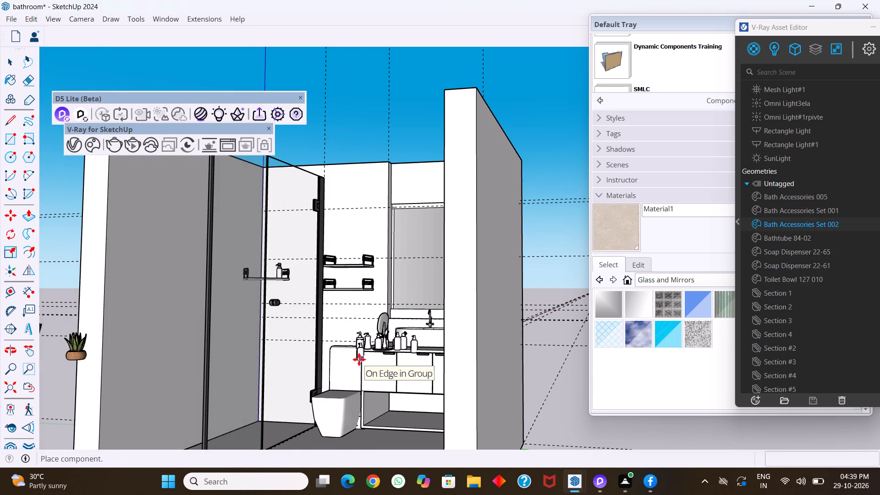
key(Escape)
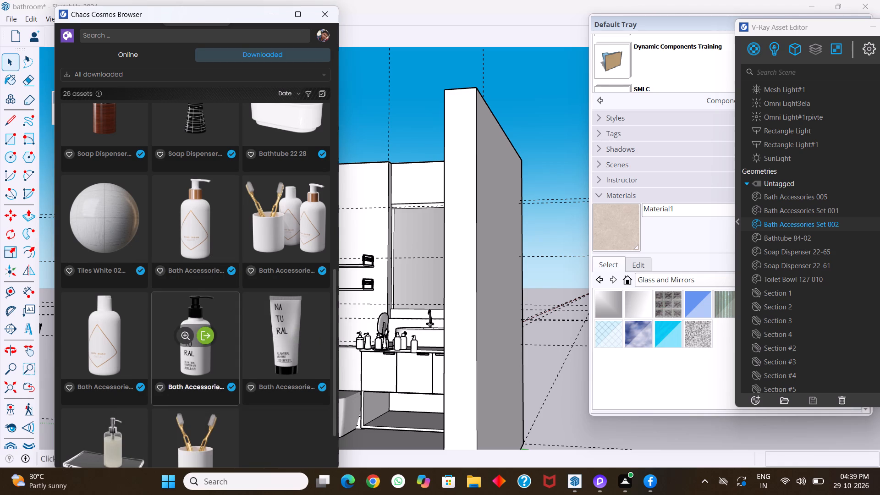
Import the Bath Accessories 003 tube and place it on the vanity counter, beside the Bath Accessories 005 bottle on the side away from the toilet.
scroll(212, 294, down, 2)
scroll(249, 311, down, 1)
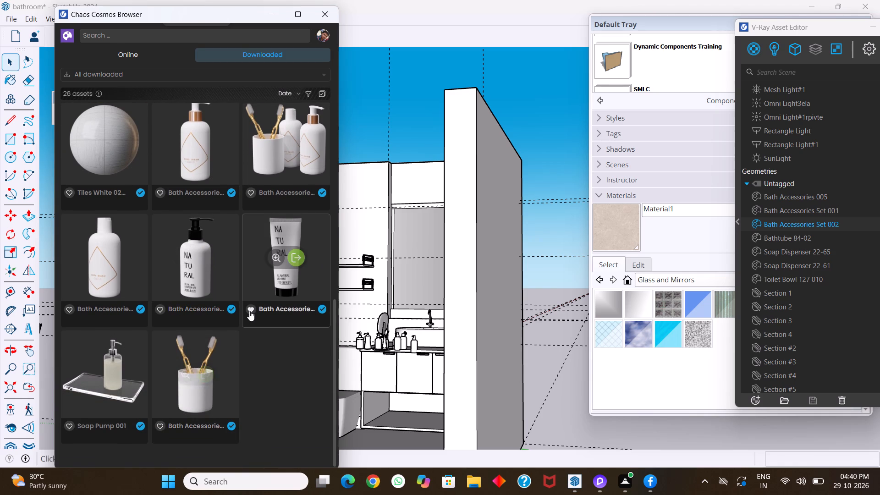
scroll(249, 311, down, 9)
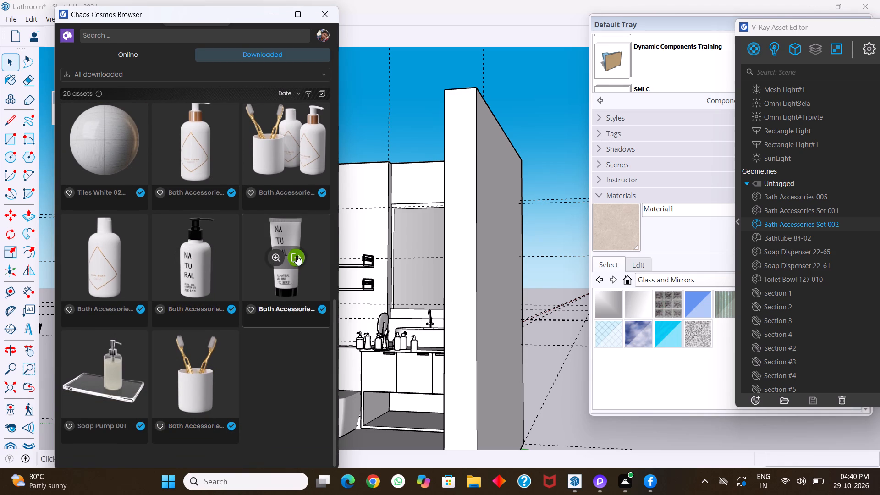
click(297, 255)
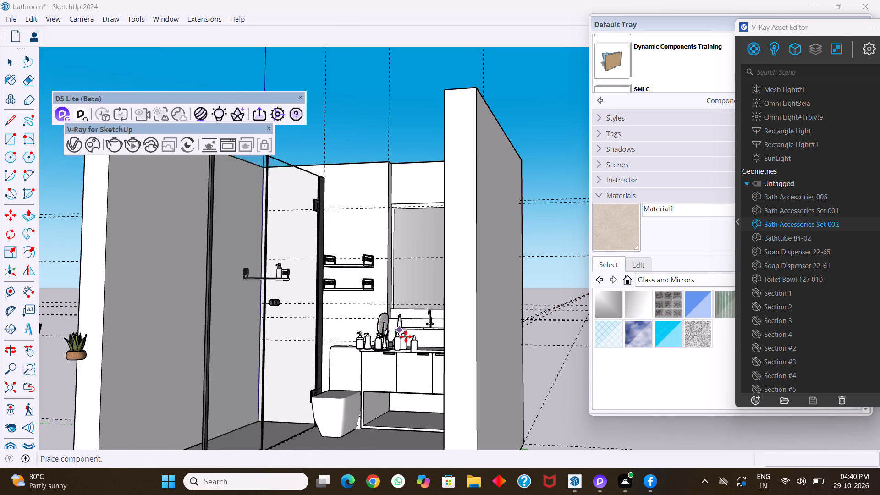
click(434, 349)
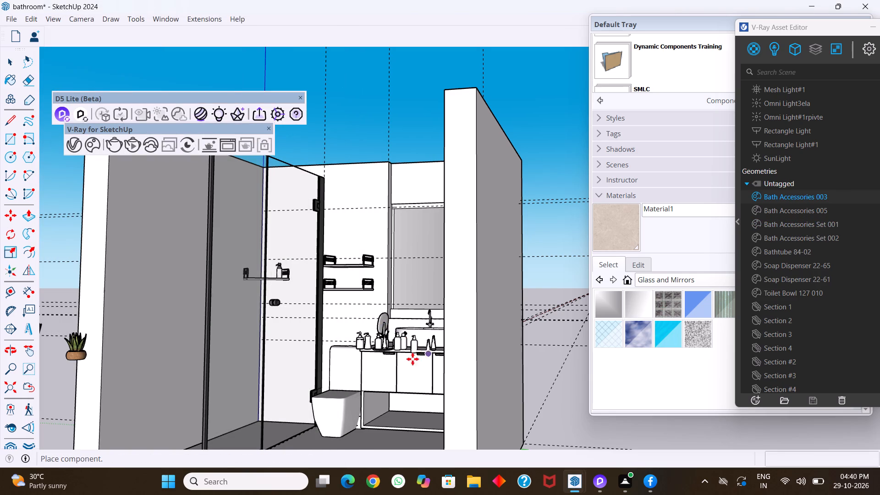
key(Escape)
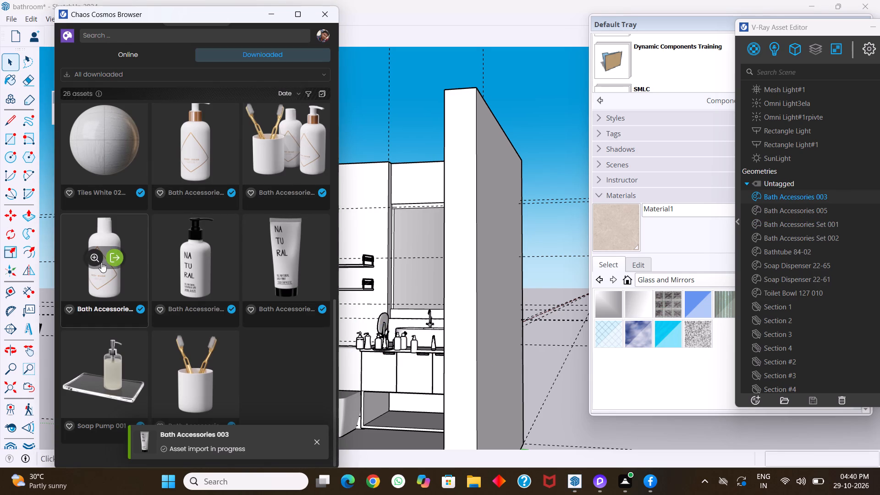
Import Bath Accessories 006 and place the bottle at the end of the vanity counter farthest from the toilet.
click(119, 257)
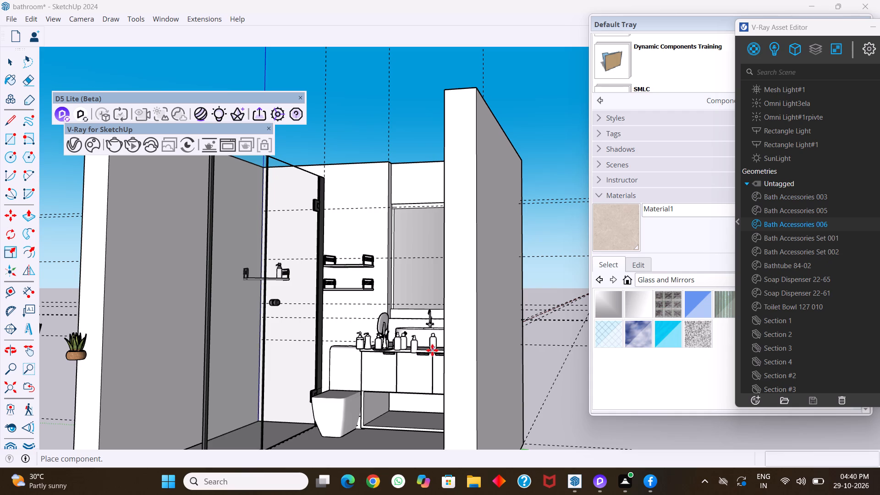
middle_drag(434, 350, 479, 356)
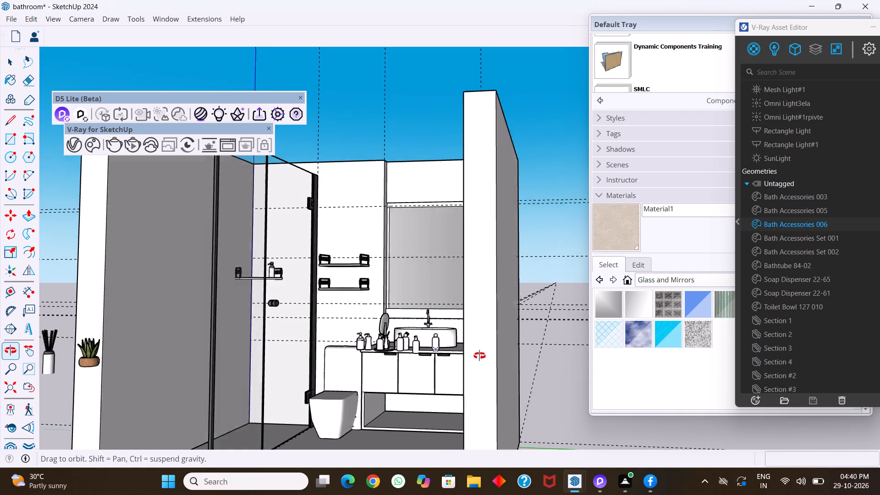
middle_drag(479, 356, 490, 356)
scroll(462, 350, up, 1)
click(461, 350)
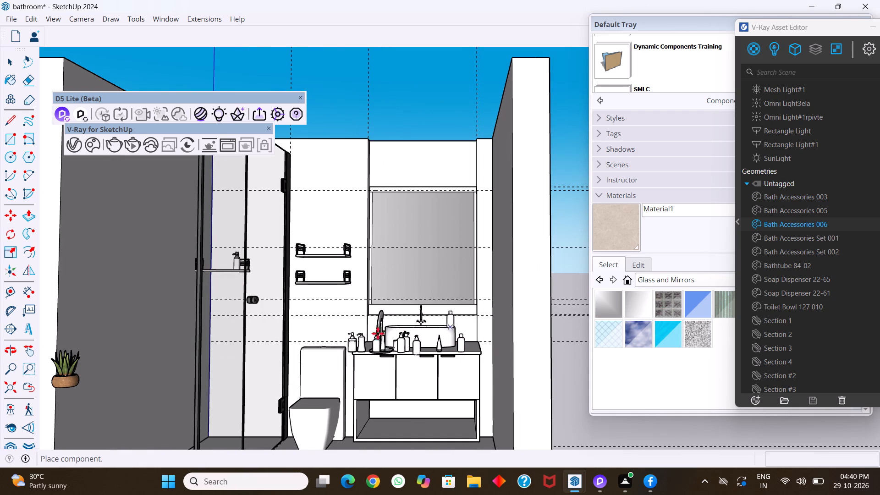
key(Escape)
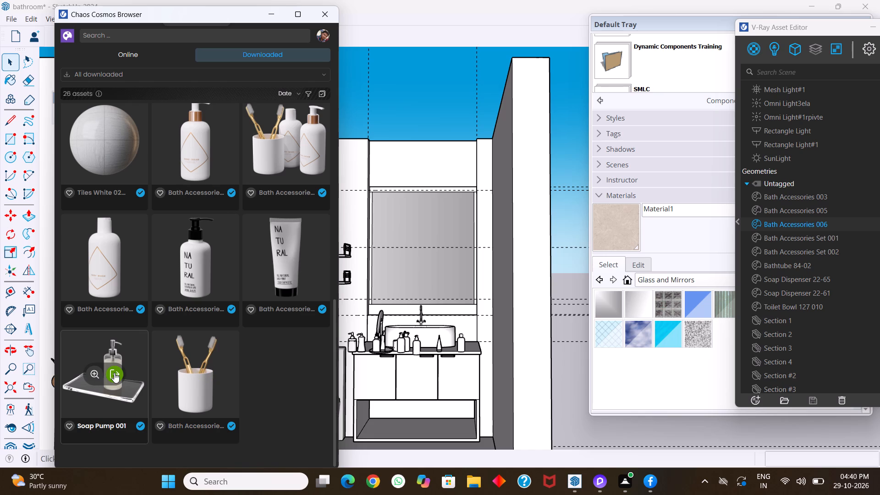
Import Soap Pump 001, place it against the front of the vanity cabinet, and close the Chaos Cosmos Browser.
click(114, 372)
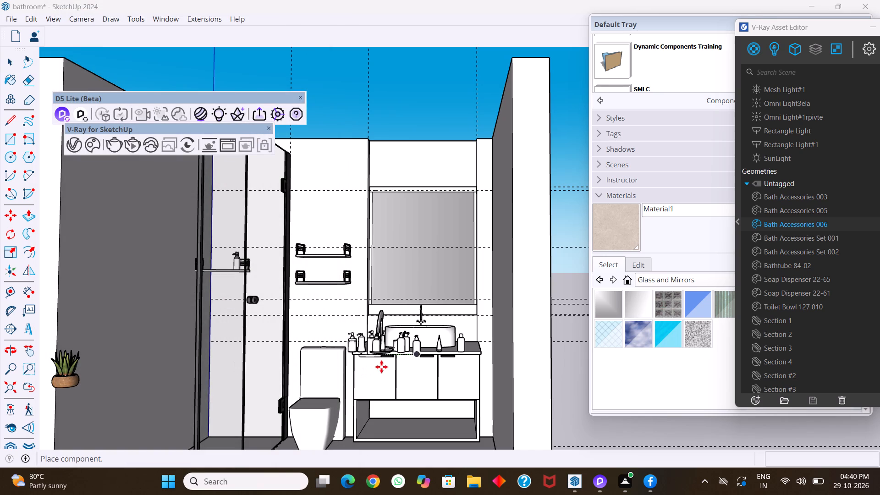
click(392, 387)
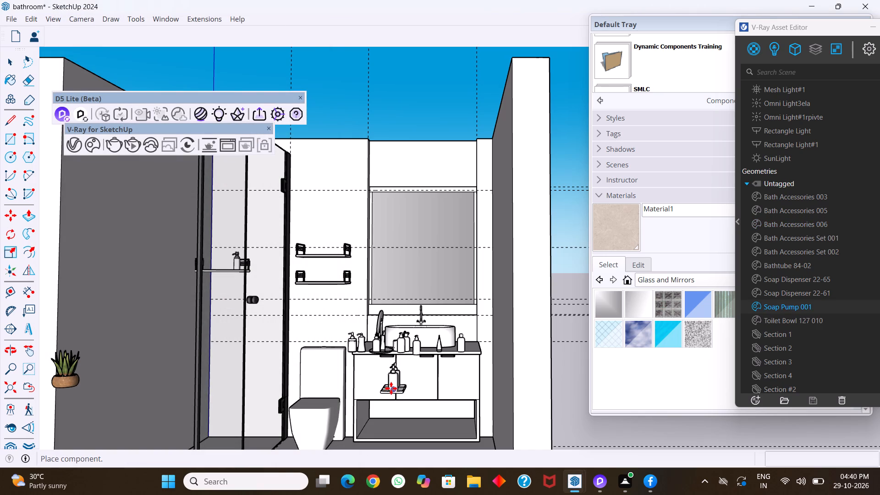
key(Escape)
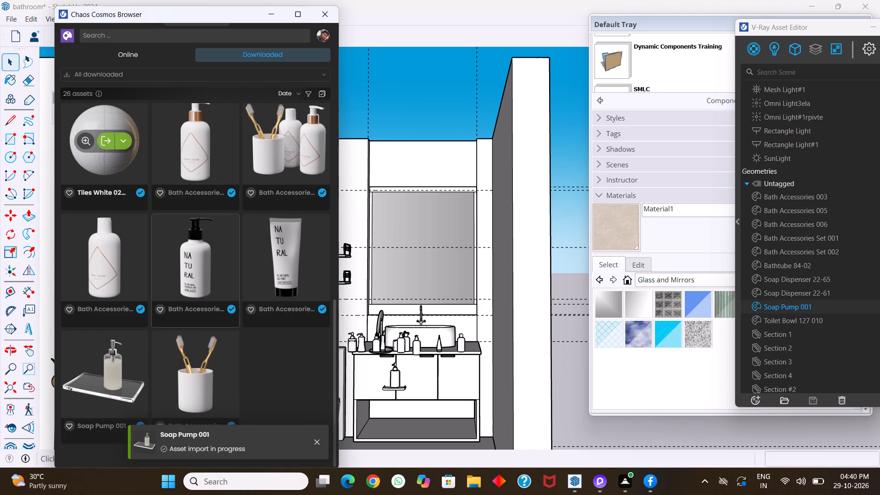
click(322, 7)
Move the cork-potted plant from outside the shower onto the shower shelf, beside the soap dispenser.
scroll(233, 268, down, 4)
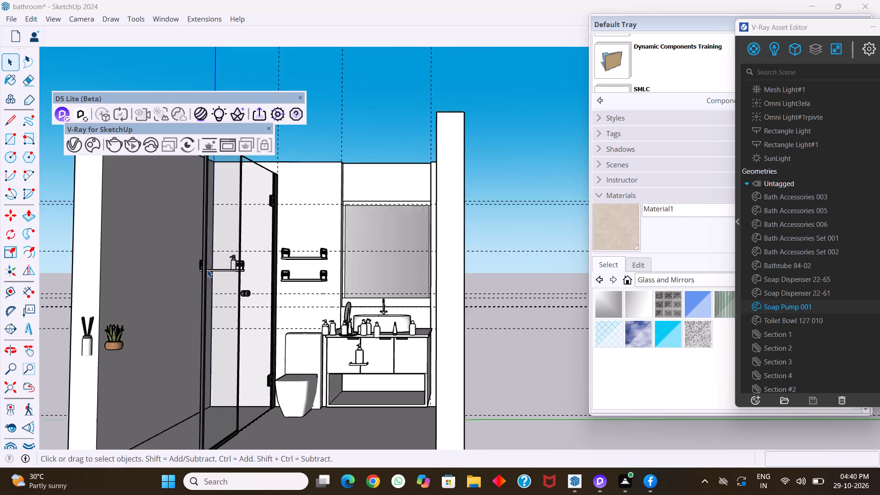
scroll(134, 337, up, 4)
click(123, 335)
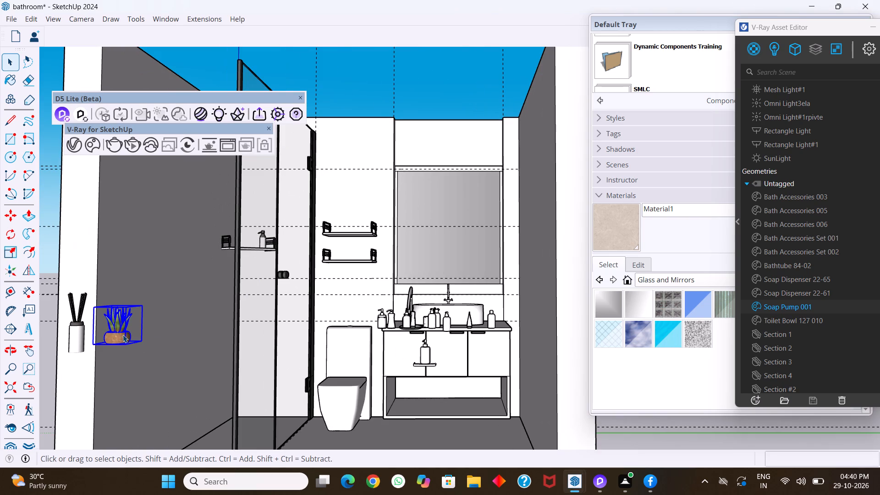
key(m)
scroll(130, 341, up, 10)
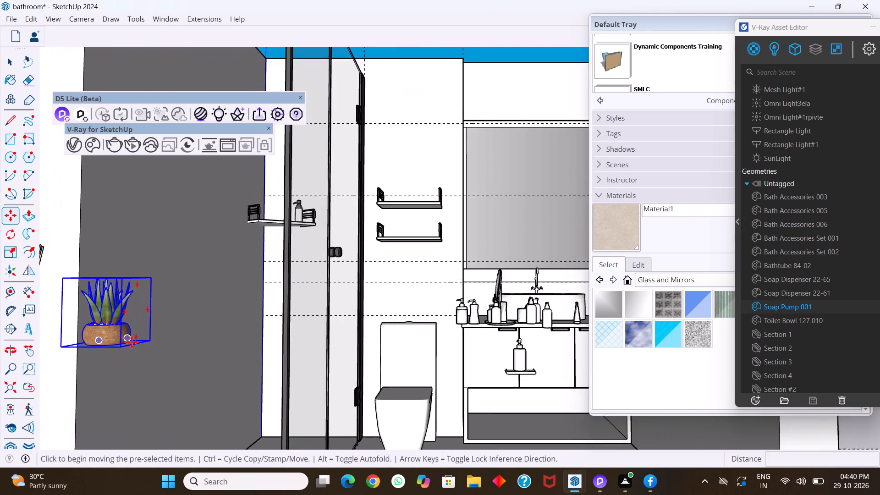
scroll(132, 342, up, 4)
click(165, 340)
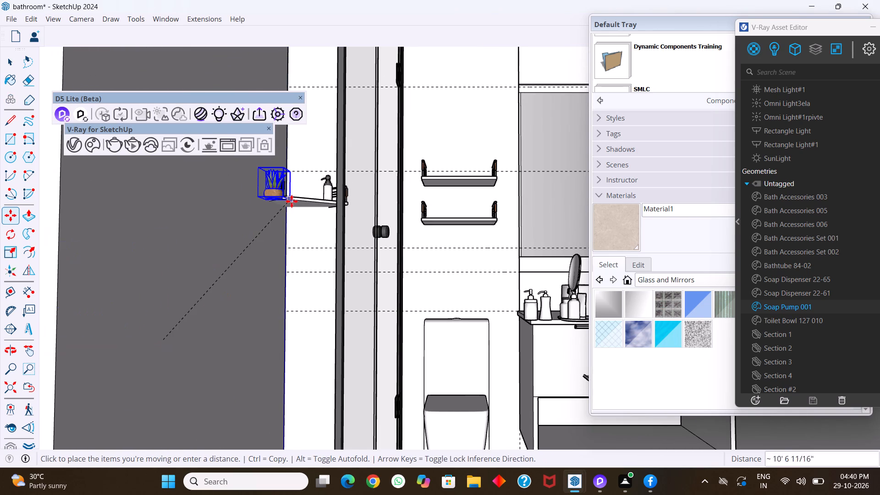
scroll(291, 201, up, 1)
middle_drag(291, 201, 272, 278)
middle_drag(302, 199, 302, 241)
scroll(303, 160, up, 8)
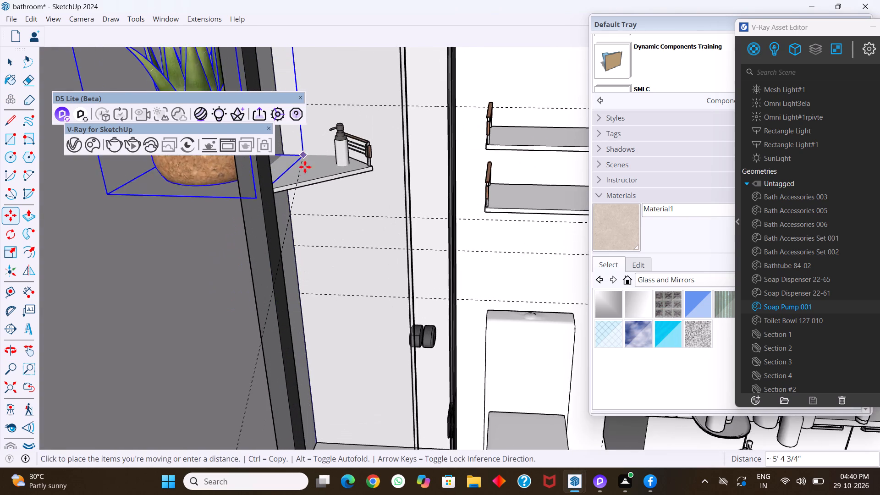
scroll(305, 167, up, 11)
middle_drag(307, 175, 371, 182)
scroll(317, 190, down, 6)
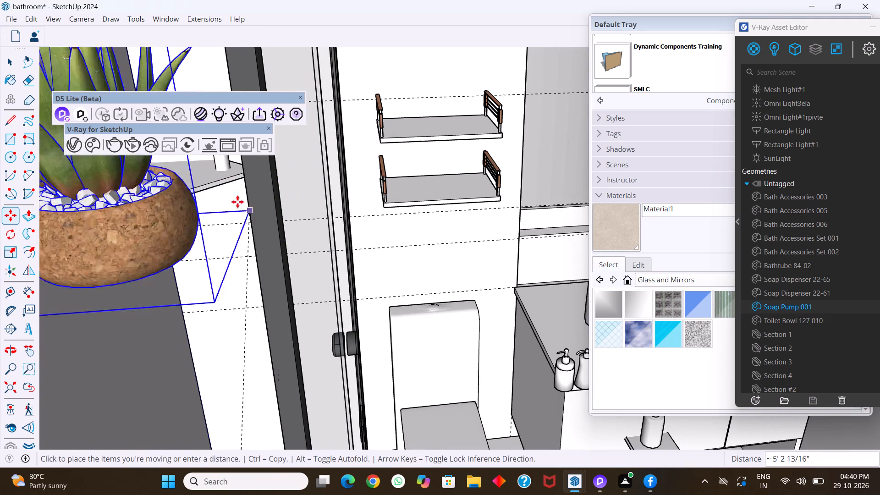
click(194, 175)
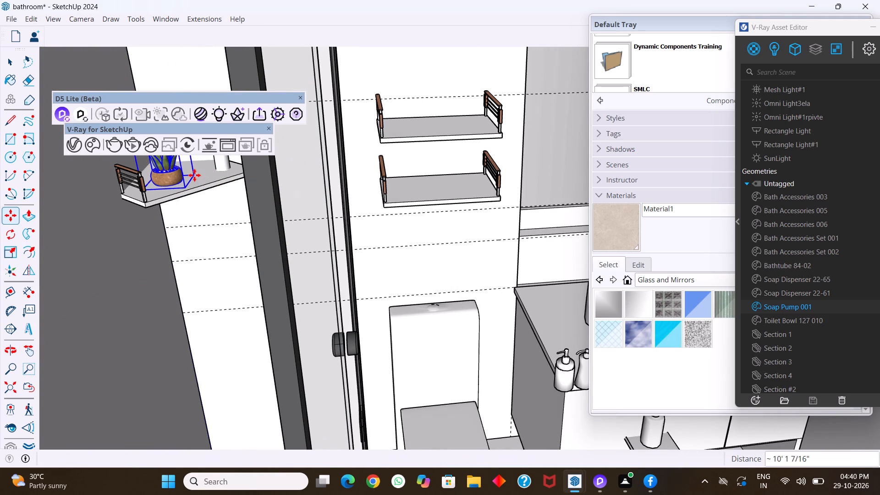
Shift the potted plant slightly farther back on the shower shelf, toward the wall.
middle_drag(194, 186, 203, 195)
shift+middle_drag(222, 169, 245, 219)
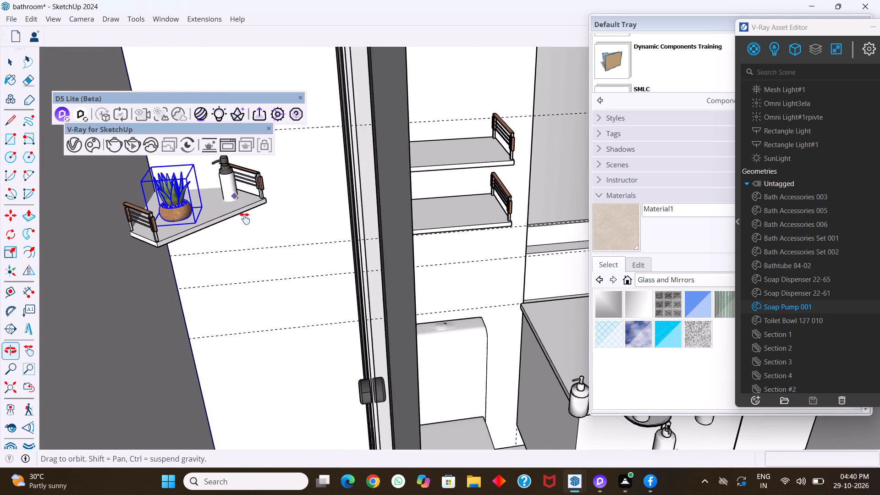
shift+middle_drag(245, 219, 260, 246)
scroll(234, 262, up, 19)
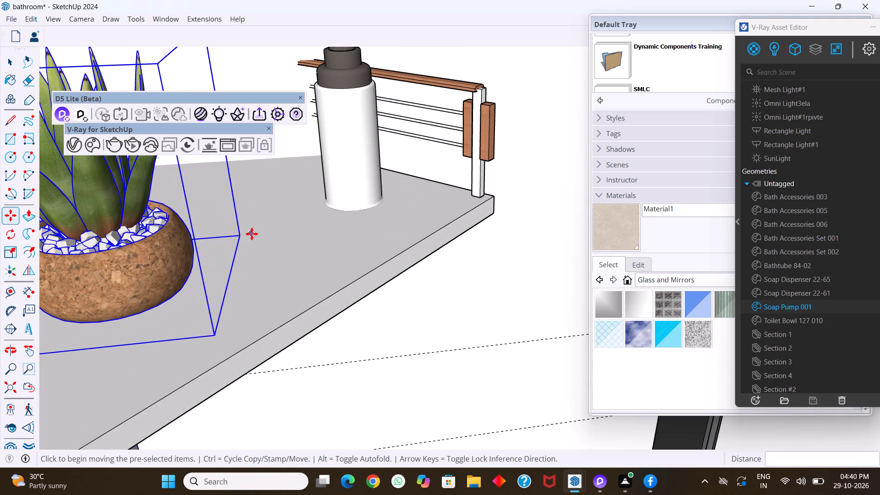
click(241, 234)
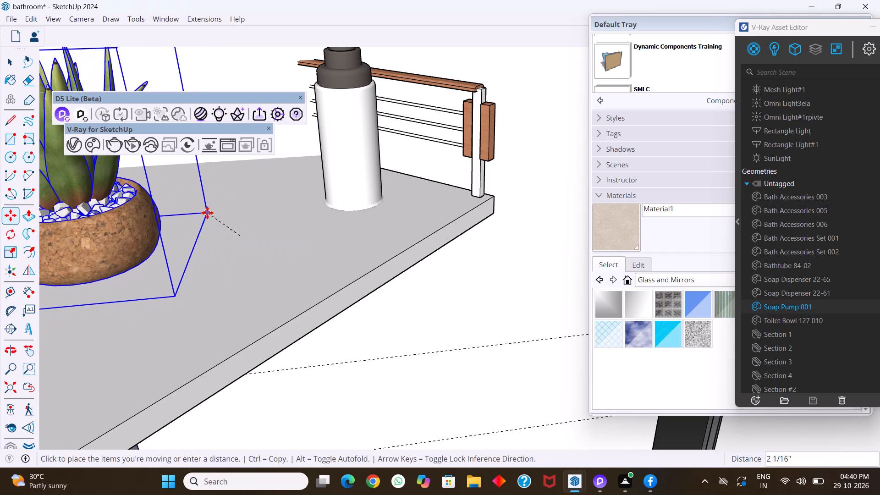
click(203, 196)
scroll(102, 305, down, 18)
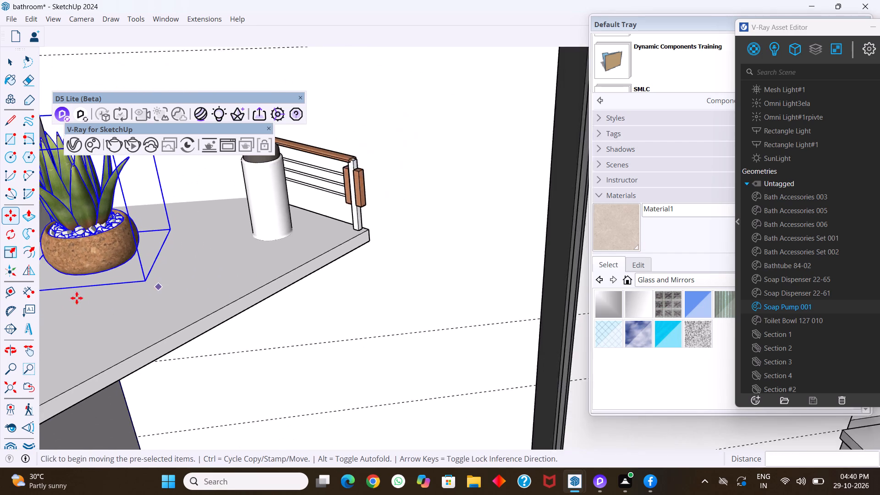
scroll(77, 298, down, 12)
key(Escape)
scroll(149, 288, down, 5)
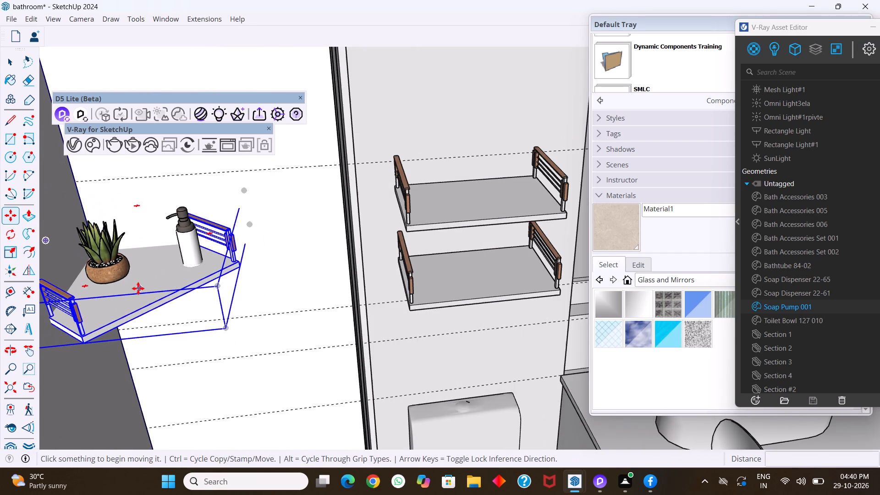
key(space)
Examine the arrangement of accessories on the shower shelf, vanity counter and cabinet front from a wider view.
scroll(138, 288, down, 12)
scroll(306, 316, down, 9)
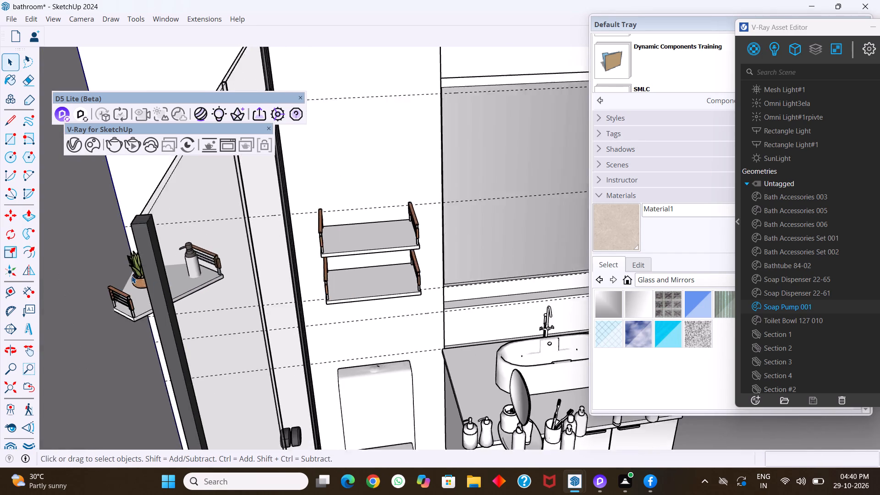
scroll(132, 275, down, 6)
scroll(434, 346, down, 2)
scroll(488, 393, up, 1)
middle_drag(487, 393, 476, 384)
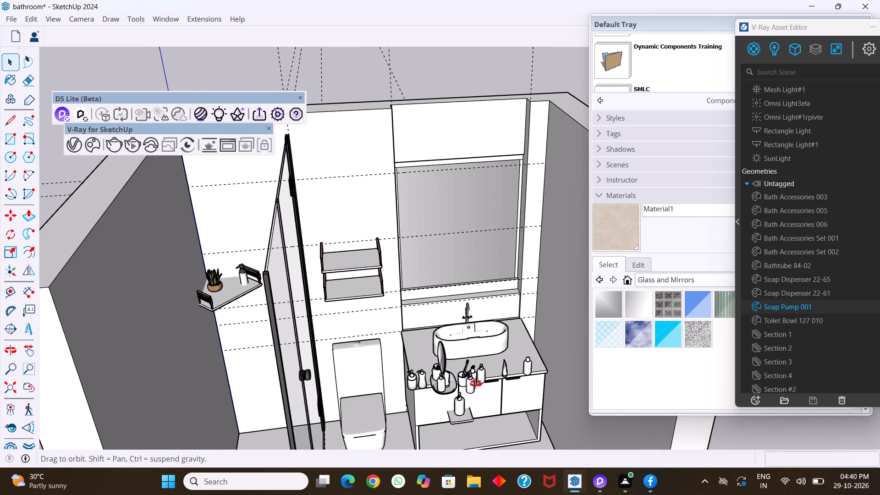
middle_drag(476, 384, 459, 322)
scroll(529, 362, up, 5)
scroll(368, 338, down, 6)
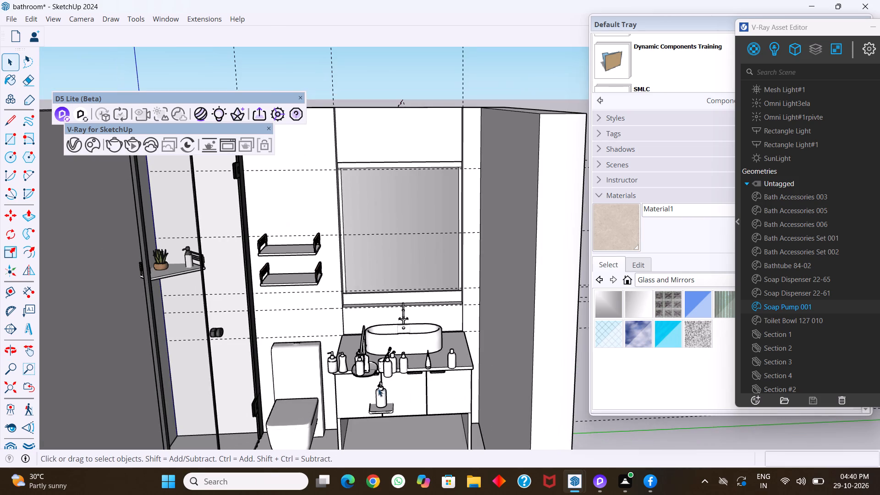
Move Soap Pump 001 about 6 ft 9 in from the vanity cabinet front onto the shower shelf, between the potted plant and the soap dispenser.
scroll(382, 402, up, 4)
click(383, 400)
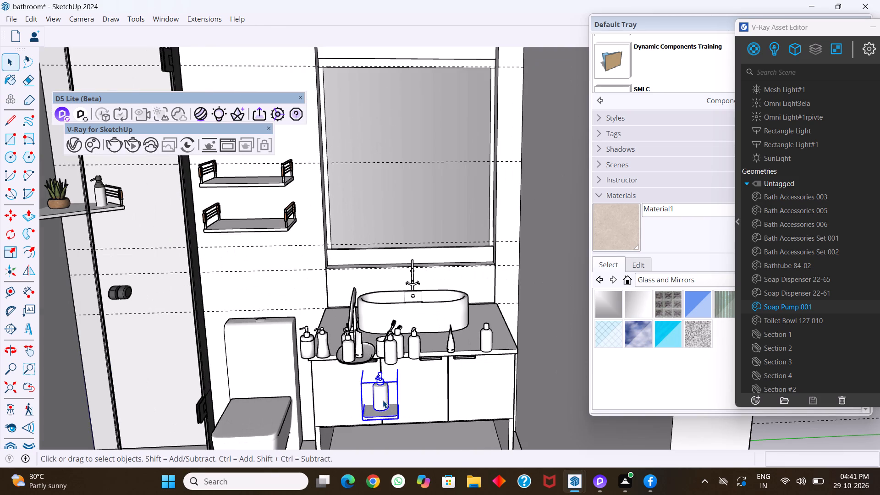
key(m)
click(399, 419)
scroll(356, 341, down, 10)
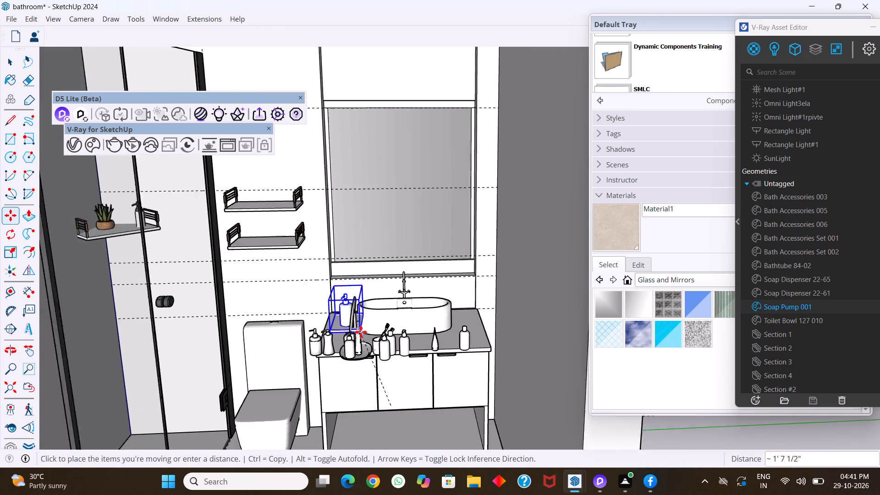
scroll(361, 332, down, 8)
middle_drag(248, 311, 263, 354)
scroll(255, 282, up, 6)
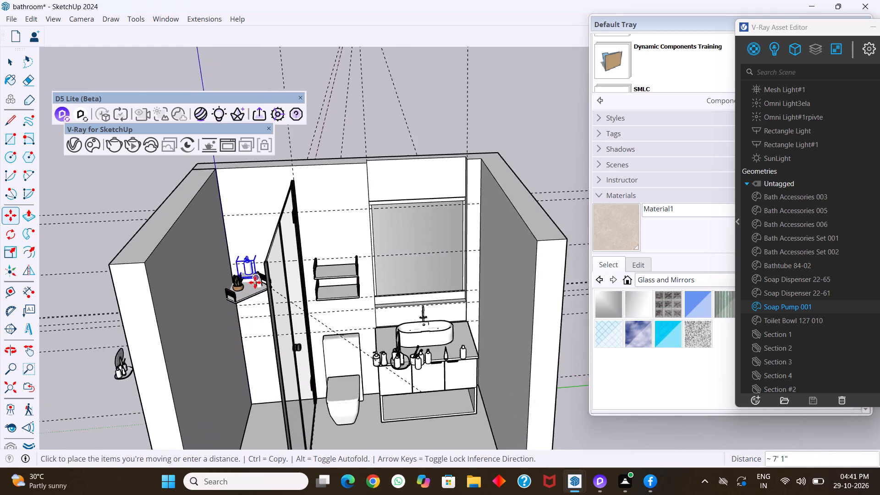
scroll(255, 282, up, 16)
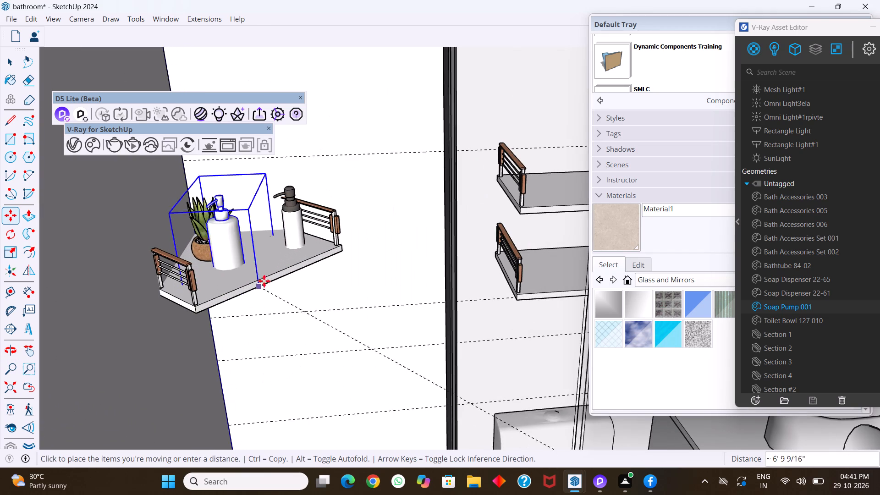
click(271, 280)
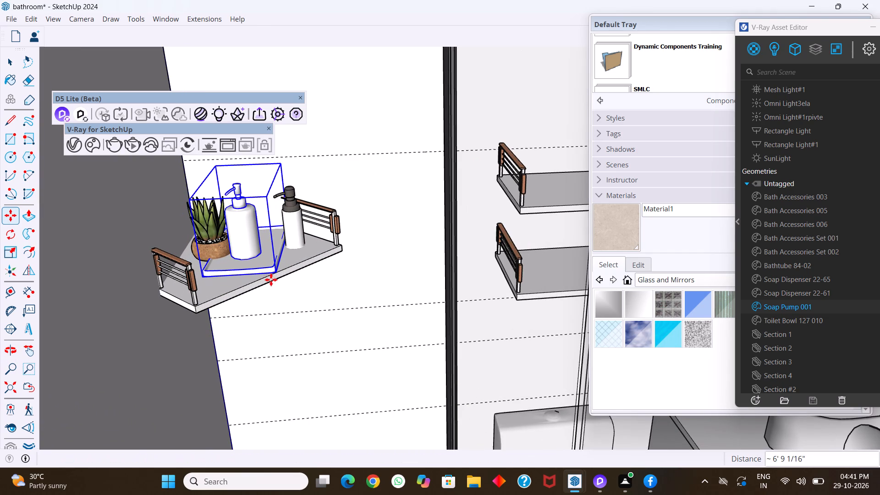
Explode the Soap Pump 001 component on the shower shelf and delete the flat tray beneath its bottle.
right_click(259, 260)
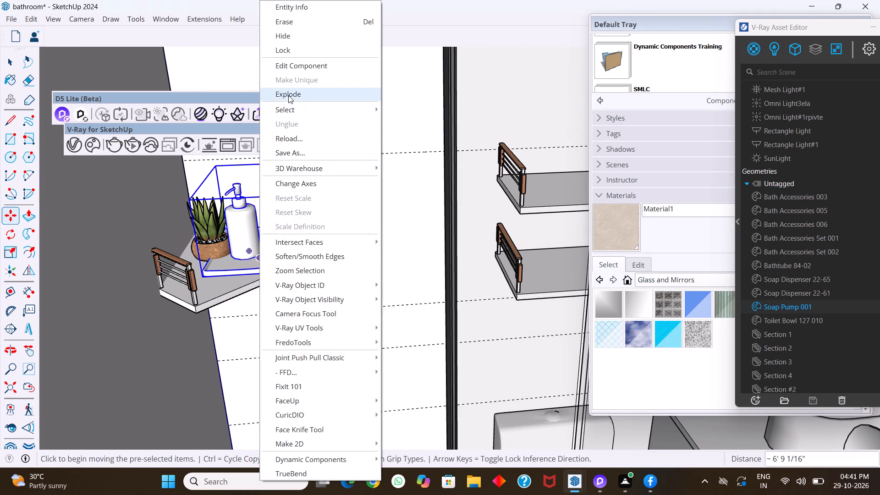
click(288, 95)
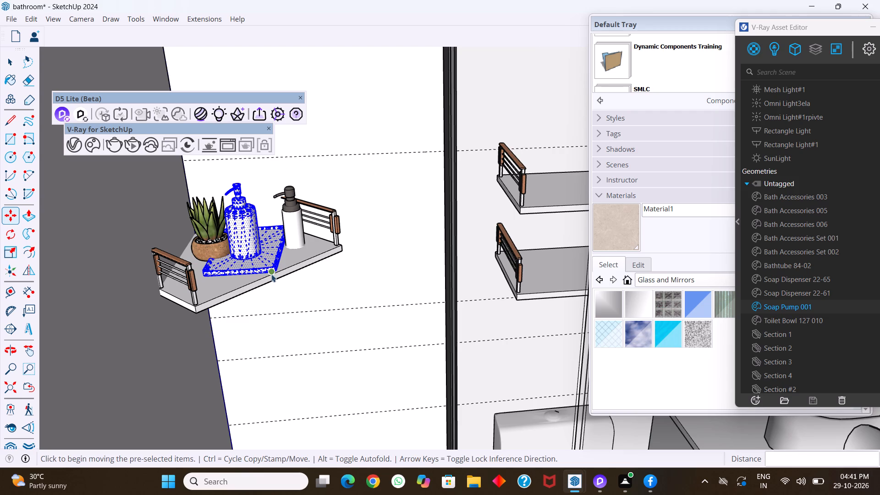
key(space)
click(262, 261)
triple_click(264, 261)
click(264, 261)
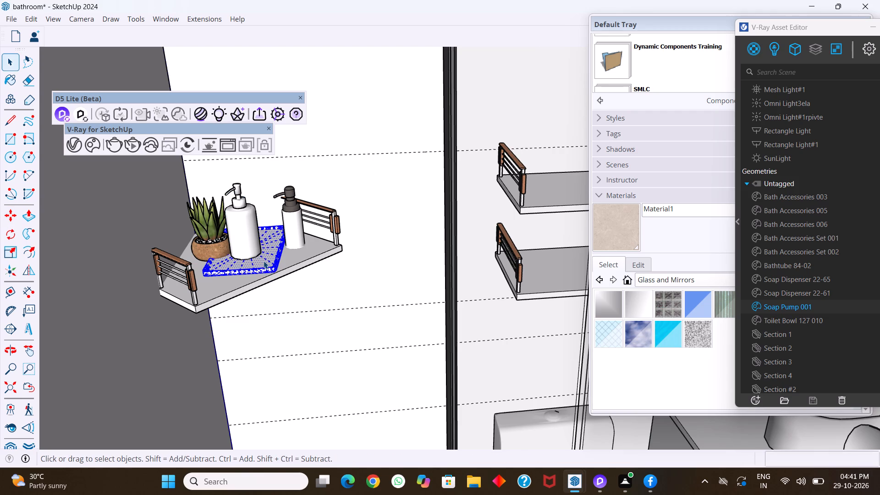
right_click(264, 261)
click(256, 268)
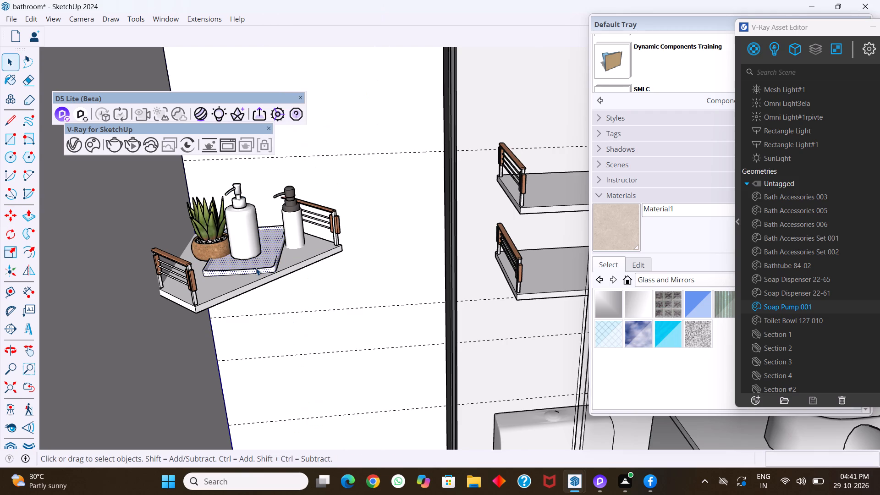
triple_click(256, 268)
double_click(256, 268)
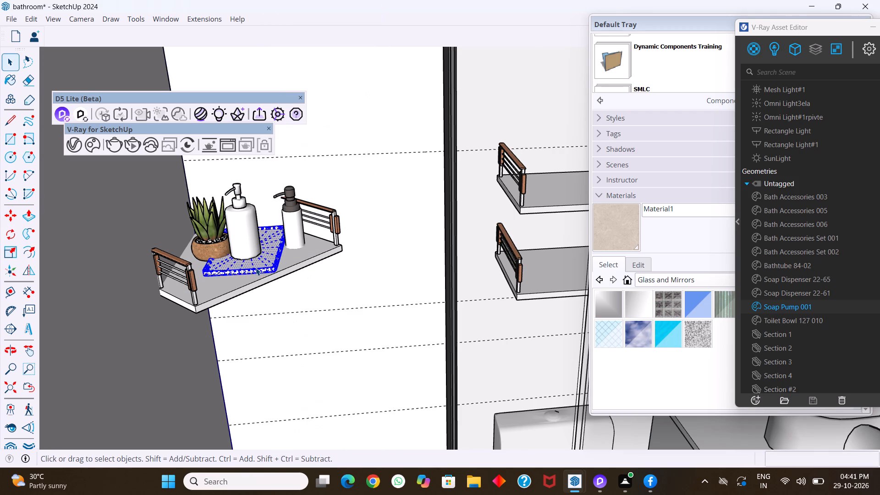
key(Delete)
Group the loose geometry of the soap pump's bottle, pump head and spout on the shower shelf.
click(250, 242)
triple_click(250, 242)
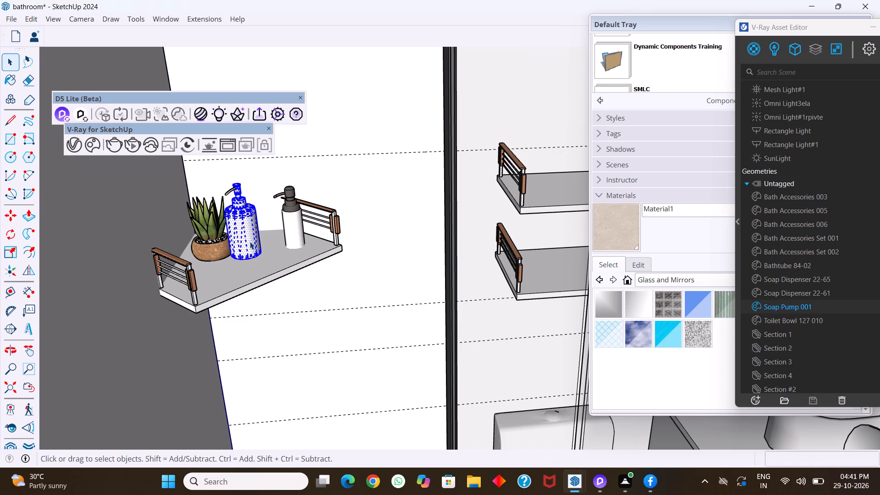
triple_click(250, 242)
scroll(240, 211, up, 7)
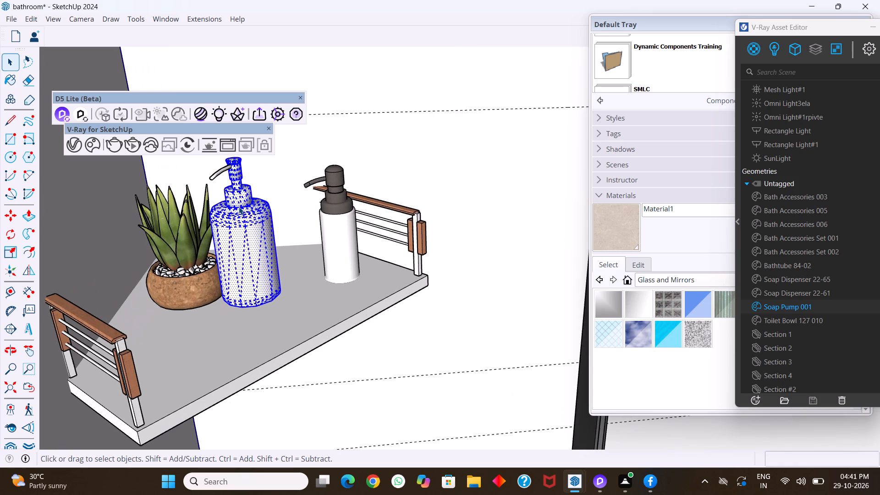
shift+middle_drag(225, 163, 243, 229)
shift+scroll(243, 229, up, 2)
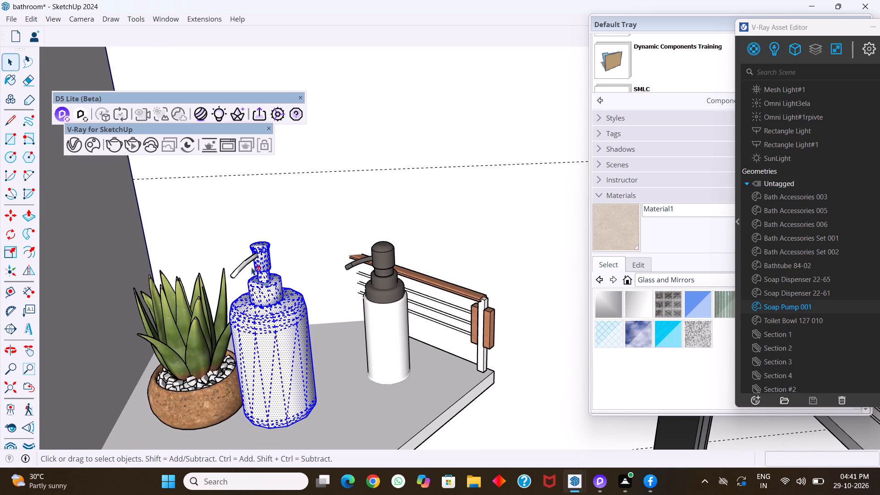
shift+triple_click(247, 262)
shift+double_click(247, 262)
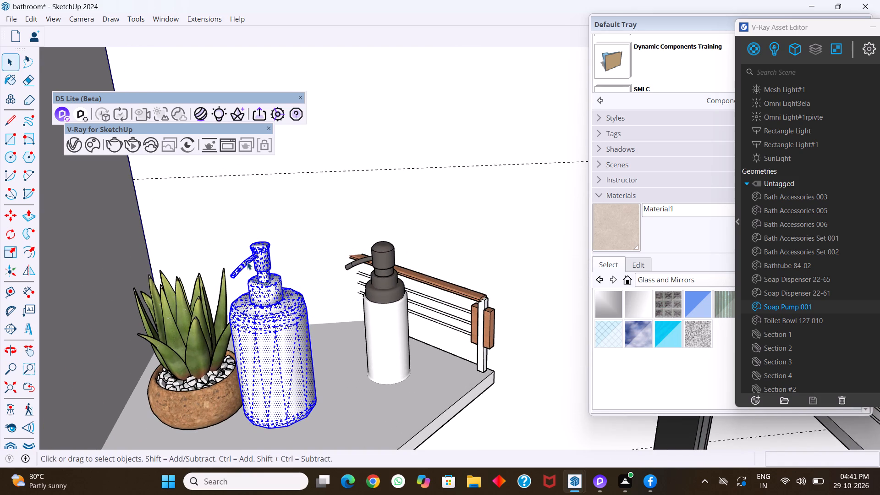
right_click(247, 262)
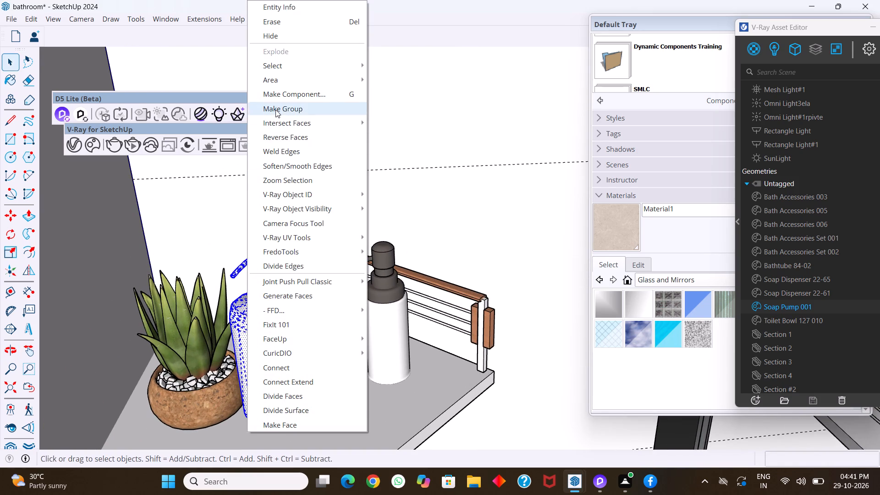
click(275, 110)
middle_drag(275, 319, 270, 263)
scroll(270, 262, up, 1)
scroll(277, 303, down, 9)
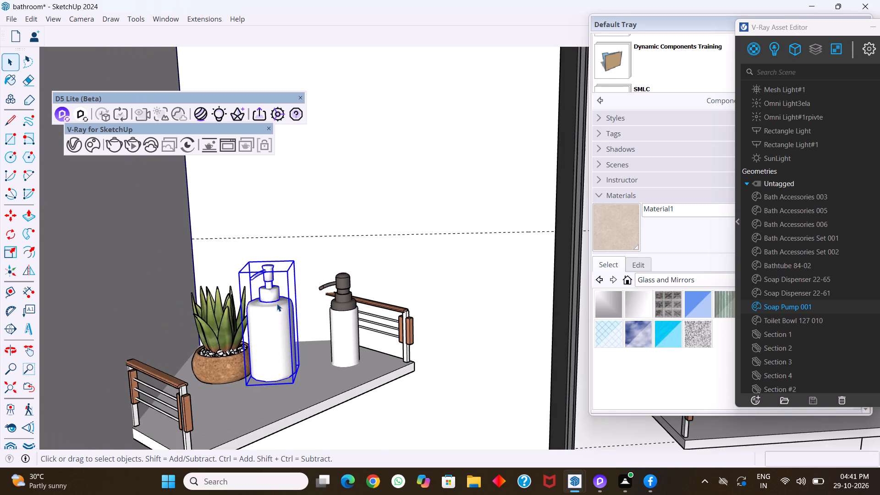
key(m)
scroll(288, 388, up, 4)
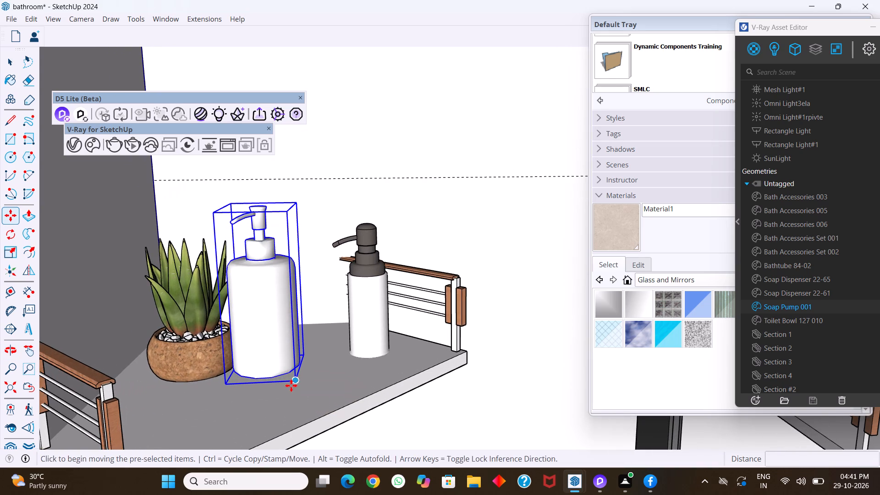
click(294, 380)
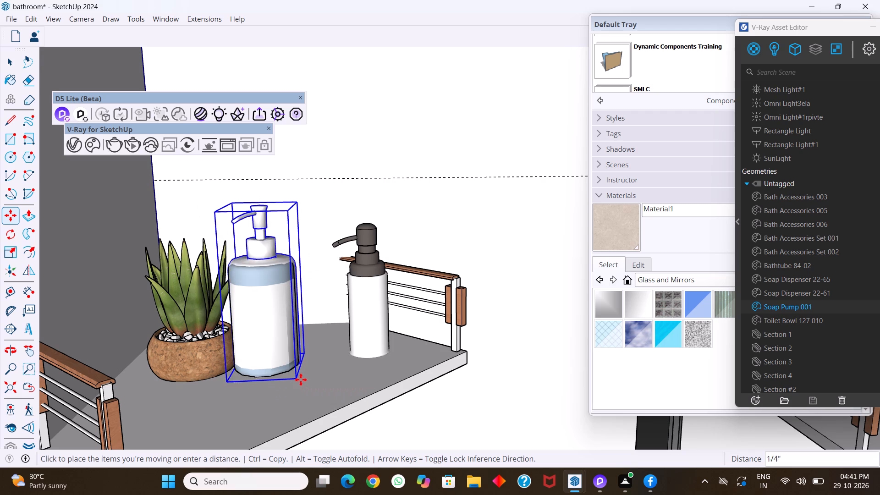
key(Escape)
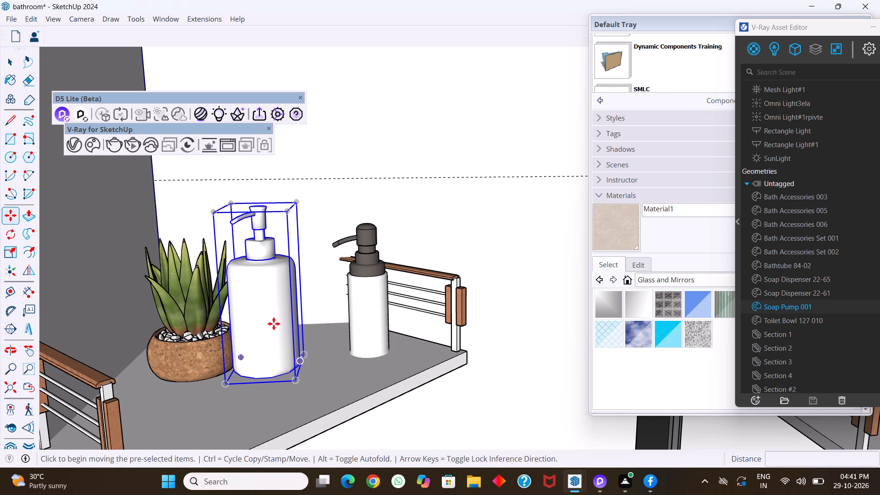
Open the soap pump group for editing and group its bottle and spout geometry together inside it.
middle_drag(265, 310, 286, 305)
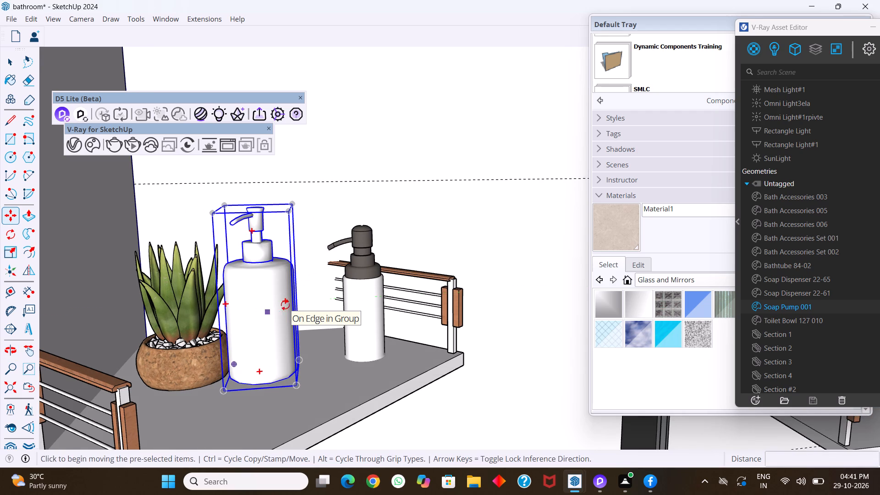
key(space)
click(272, 313)
triple_click(272, 313)
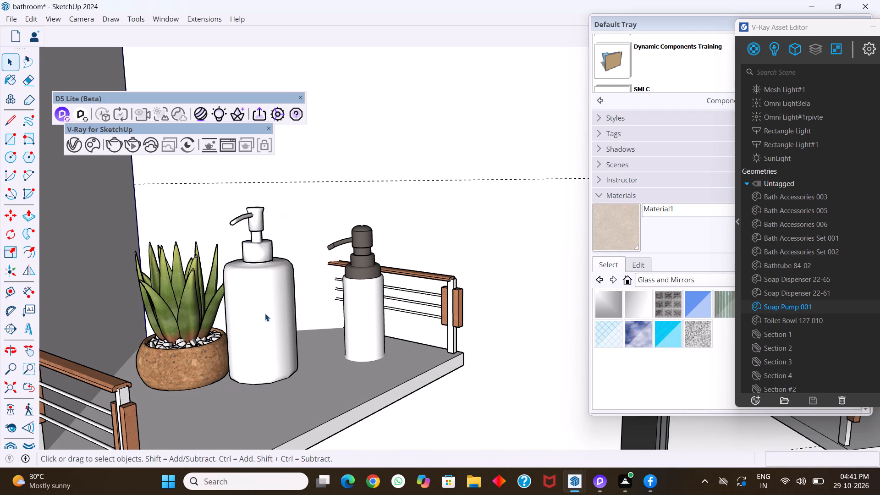
triple_click(264, 313)
double_click(264, 313)
triple_click(259, 306)
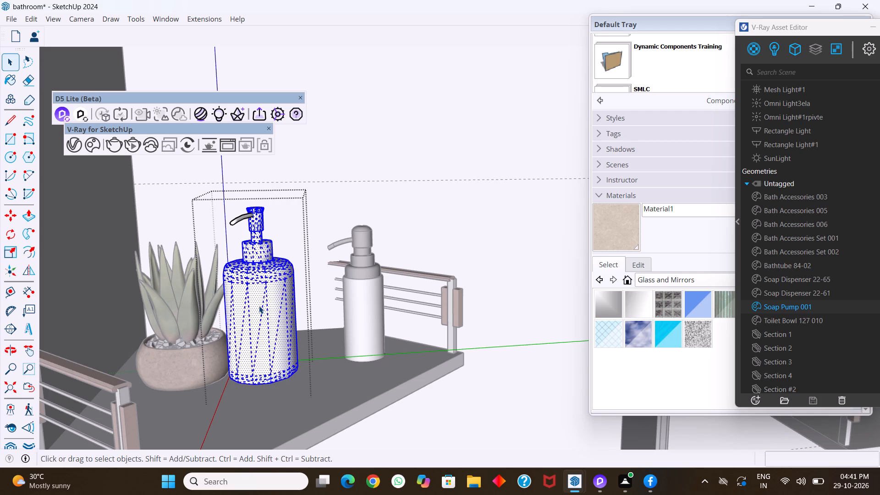
shift+double_click(237, 217)
shift+triple_click(241, 219)
shift+triple_click(241, 219)
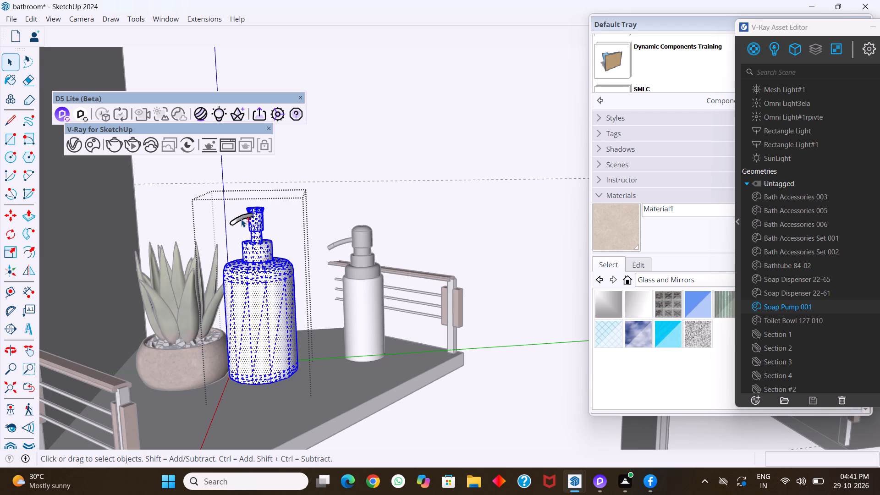
shift+click(241, 219)
shift+triple_click(240, 219)
shift+click(240, 219)
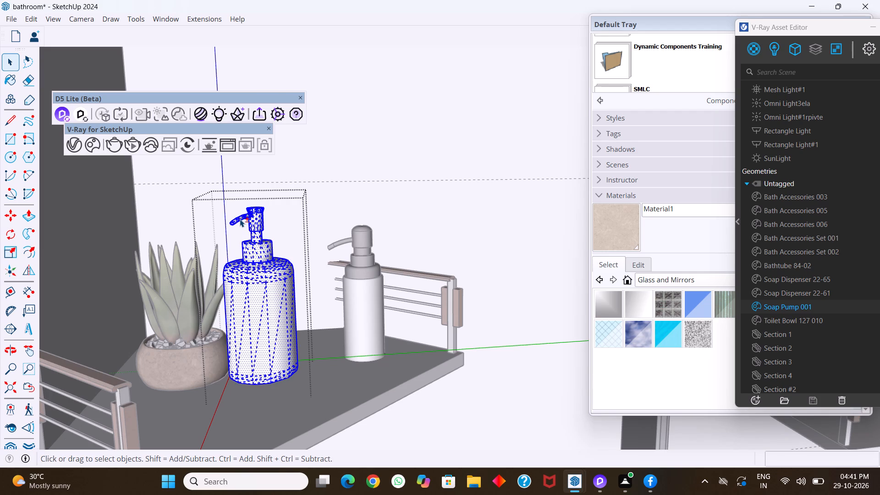
right_click(240, 219)
click(276, 112)
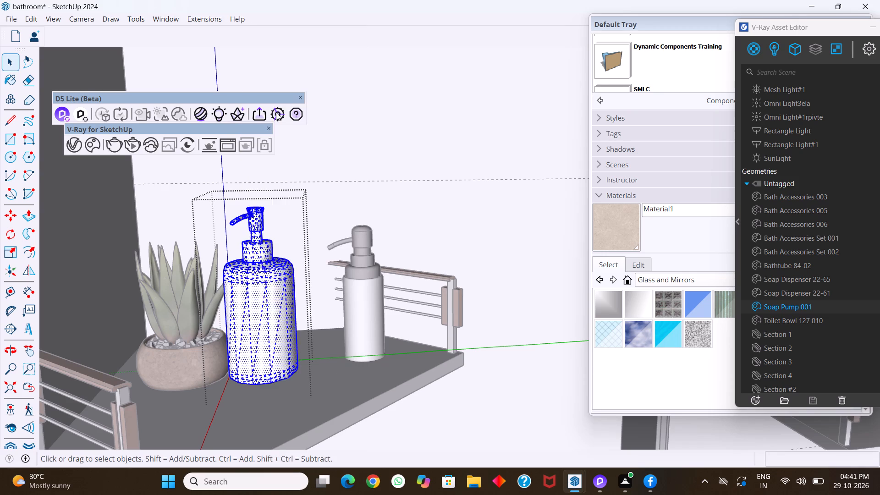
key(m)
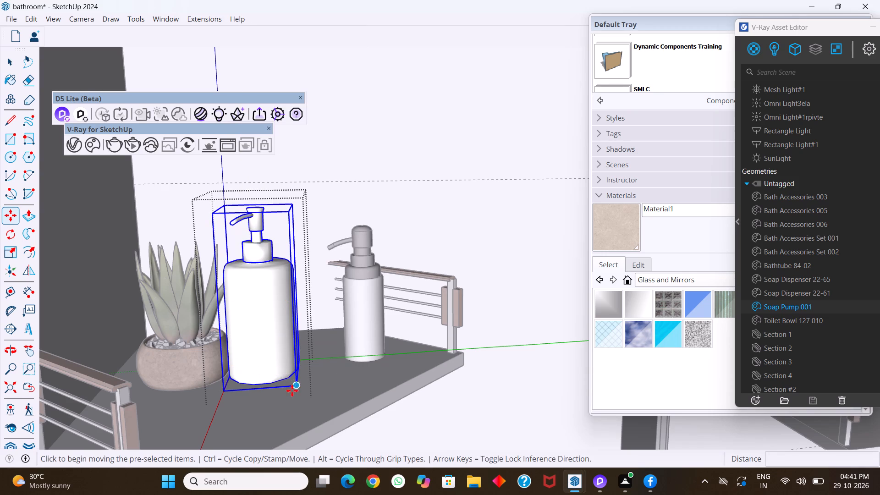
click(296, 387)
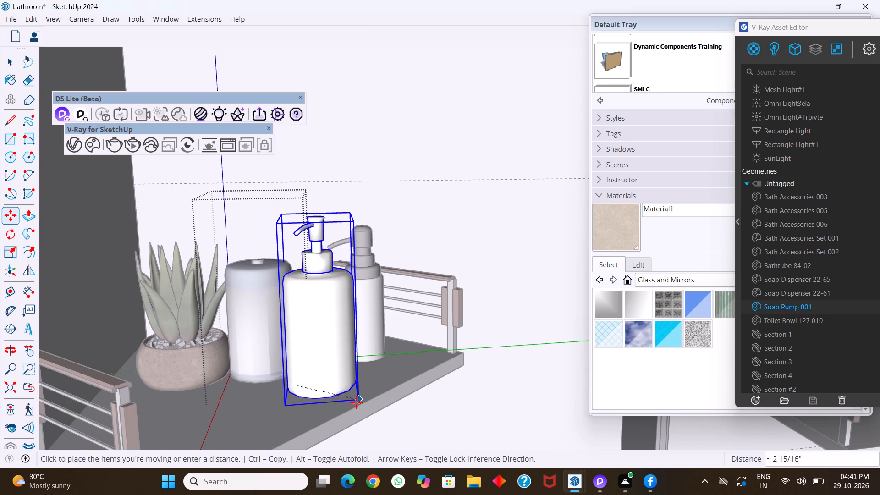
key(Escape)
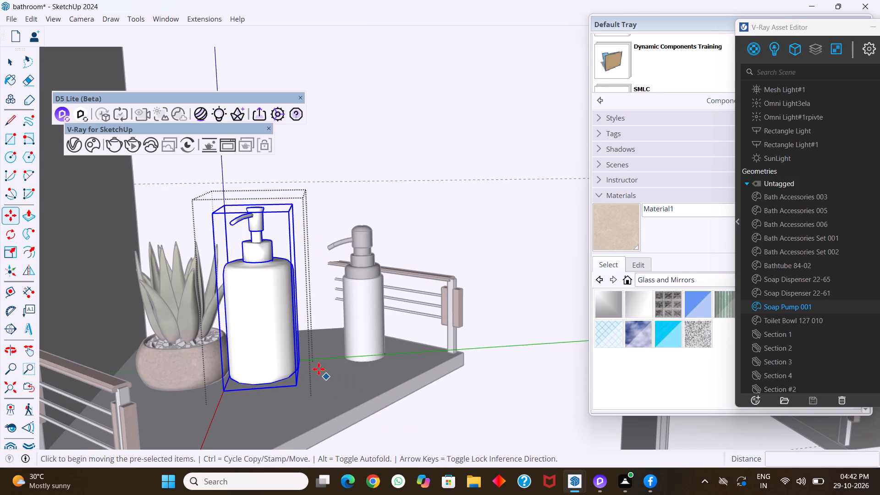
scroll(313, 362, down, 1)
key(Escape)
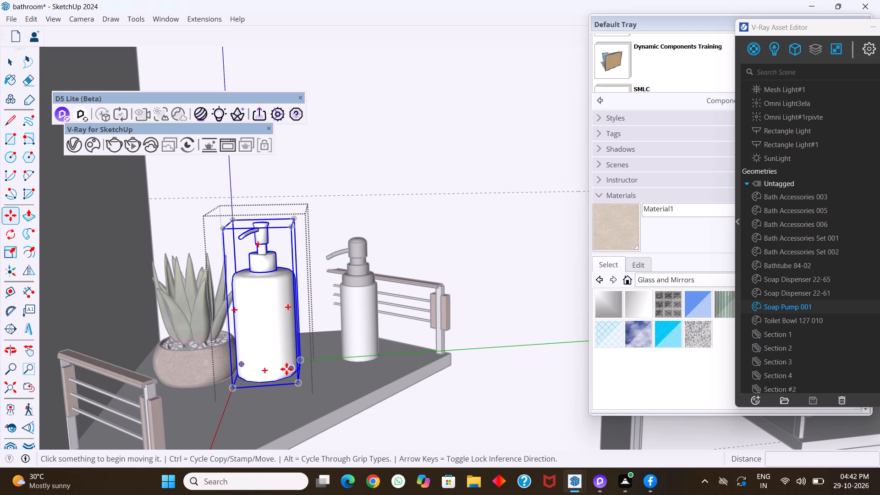
Leave the soap pump group's editing context and clear the selection.
key(space)
click(278, 349)
scroll(306, 367, down, 5)
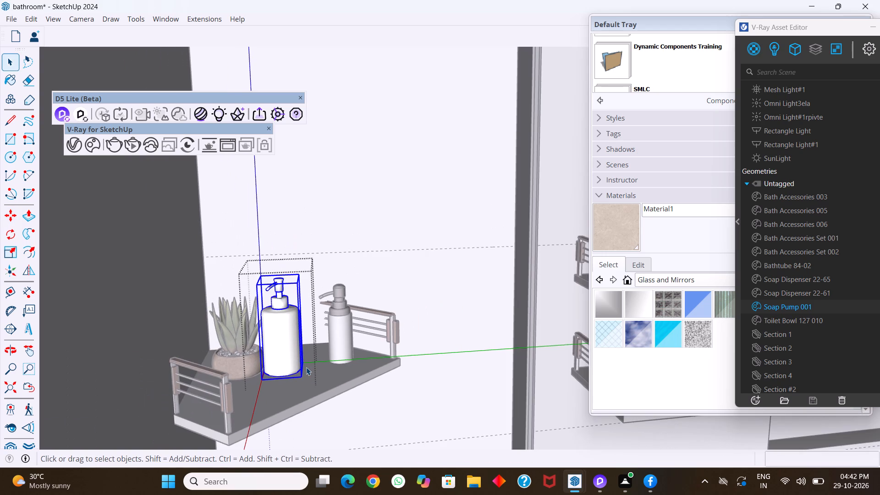
key(space)
click(385, 403)
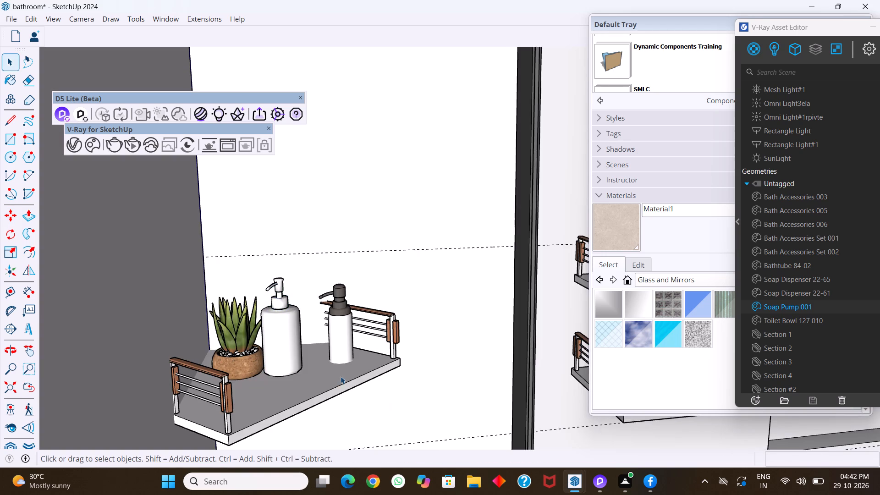
Examine the shower shelf arrangement and the rest of the bathroom from a wider view.
scroll(338, 376, down, 1)
middle_drag(286, 357, 357, 393)
middle_drag(350, 393, 253, 382)
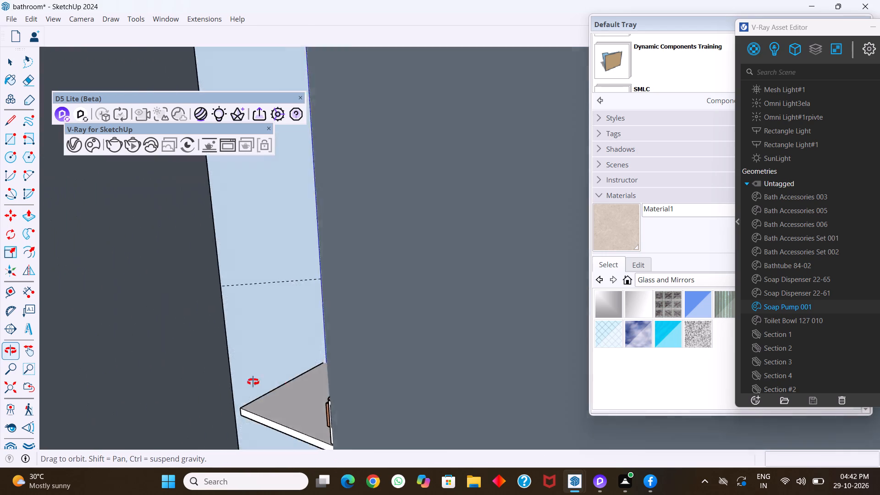
middle_drag(253, 382, 242, 379)
scroll(233, 385, down, 20)
scroll(233, 385, down, 10)
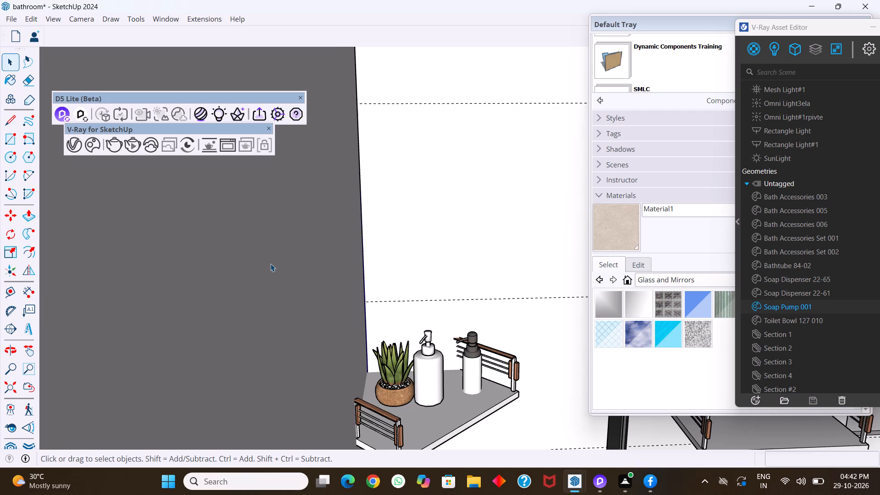
scroll(270, 264, down, 20)
scroll(270, 264, down, 12)
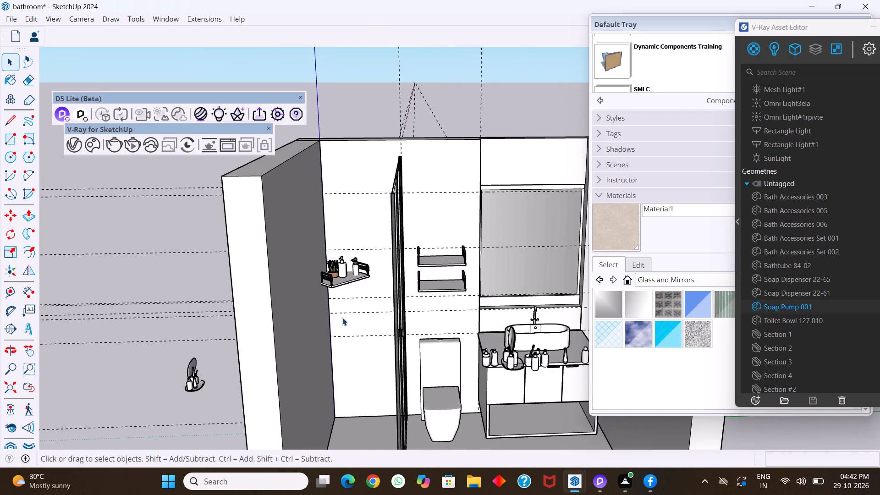
middle_drag(342, 318, 316, 313)
middle_drag(228, 406, 260, 399)
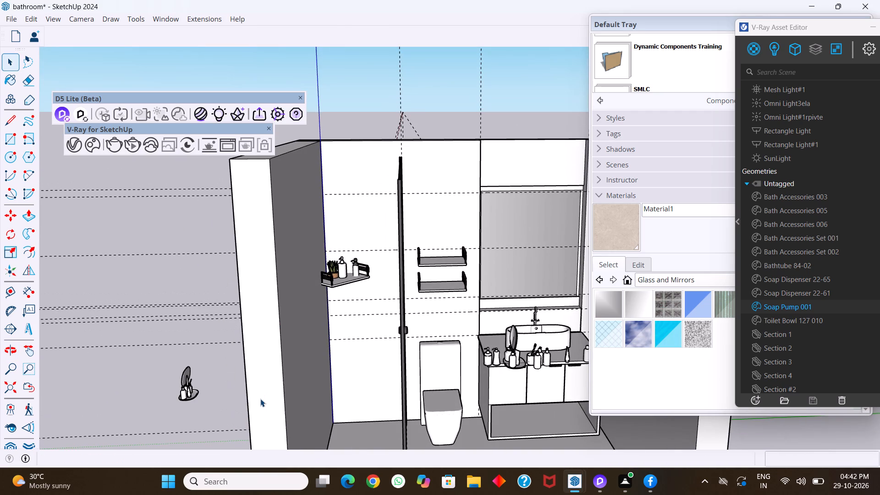
Examine the shower area, its side wall and the surrounding bathroom from several angles.
middle_click(260, 399)
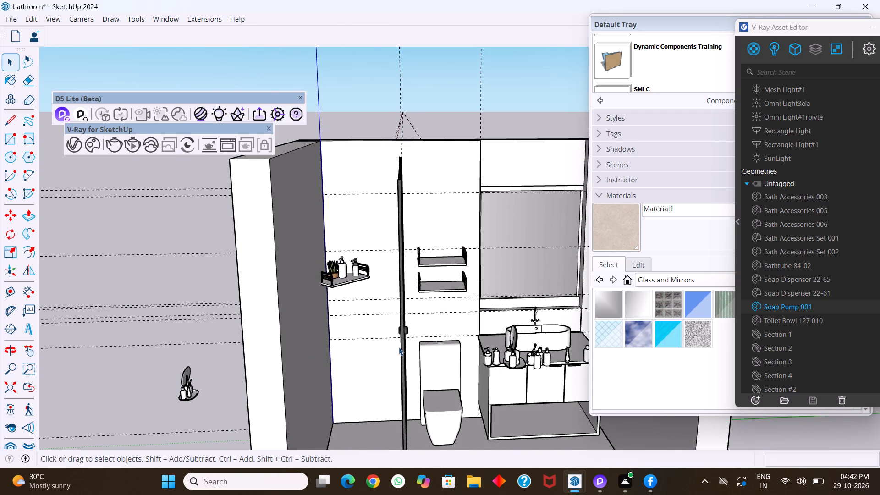
middle_drag(399, 347, 378, 352)
scroll(349, 297, up, 1)
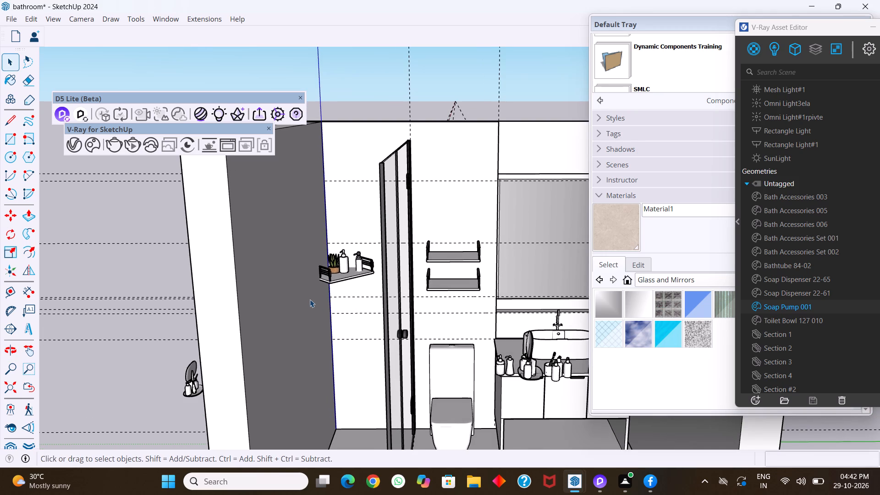
middle_drag(326, 292, 321, 292)
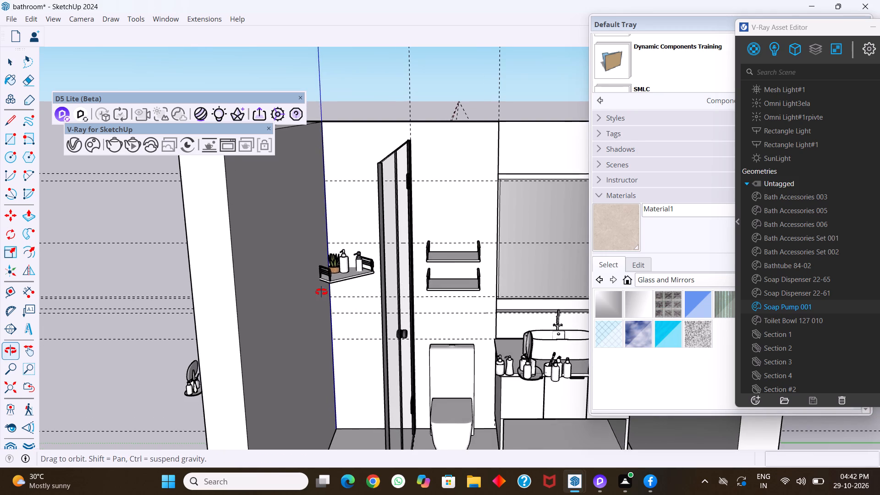
middle_drag(321, 292, 312, 344)
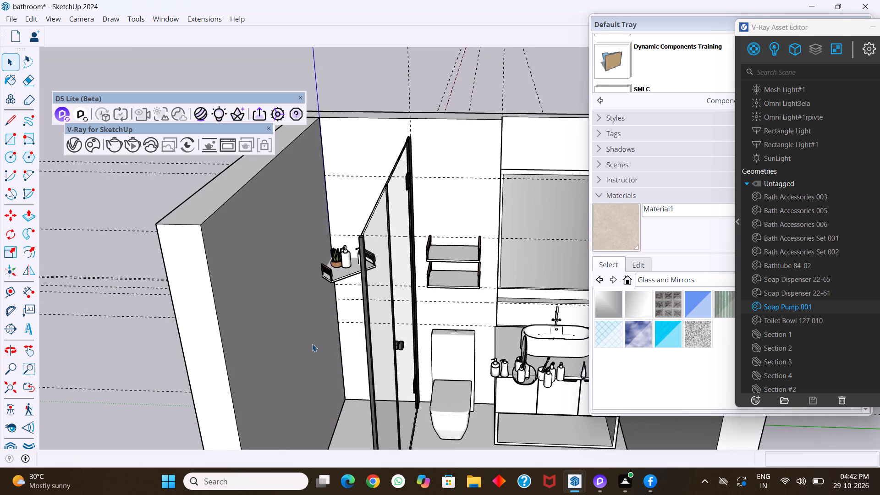
scroll(339, 280, up, 4)
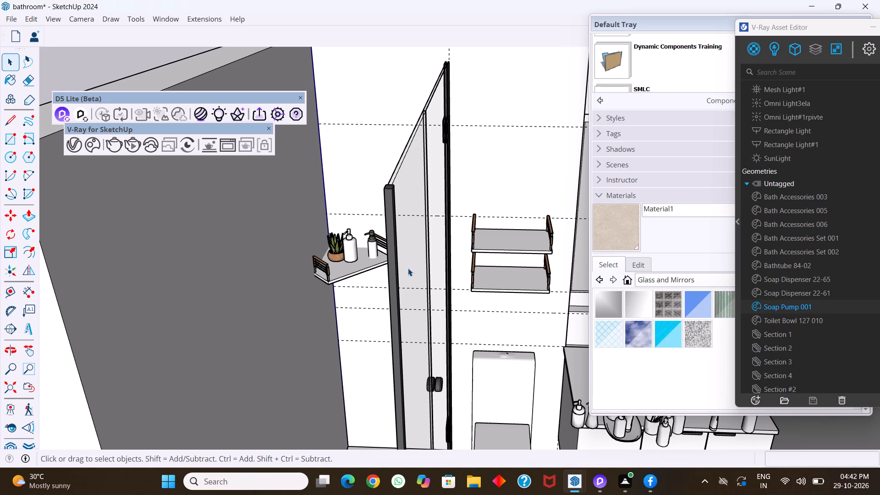
scroll(410, 274, down, 11)
middle_drag(440, 286, 443, 257)
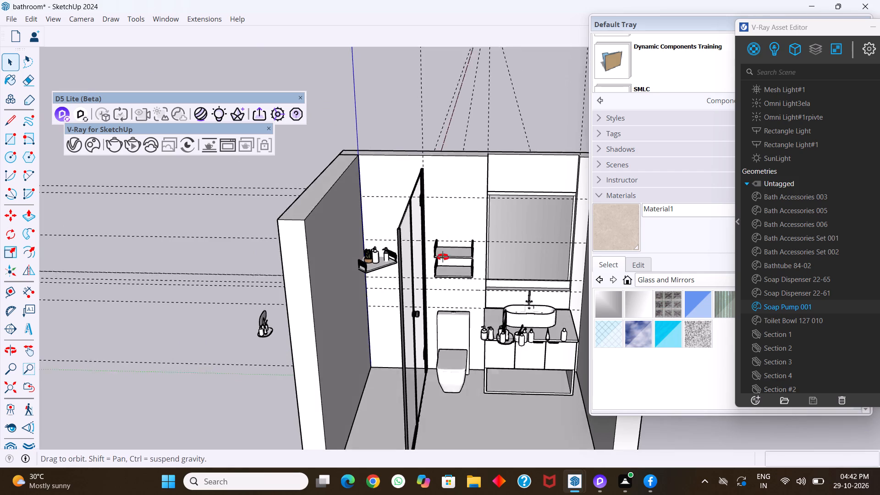
middle_drag(443, 257, 450, 216)
scroll(404, 287, down, 6)
scroll(463, 324, up, 1)
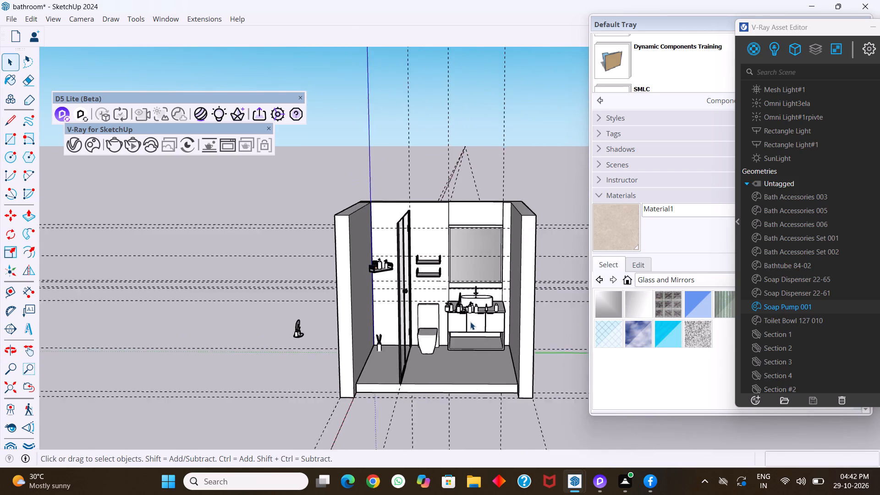
scroll(470, 322, up, 15)
scroll(383, 309, down, 5)
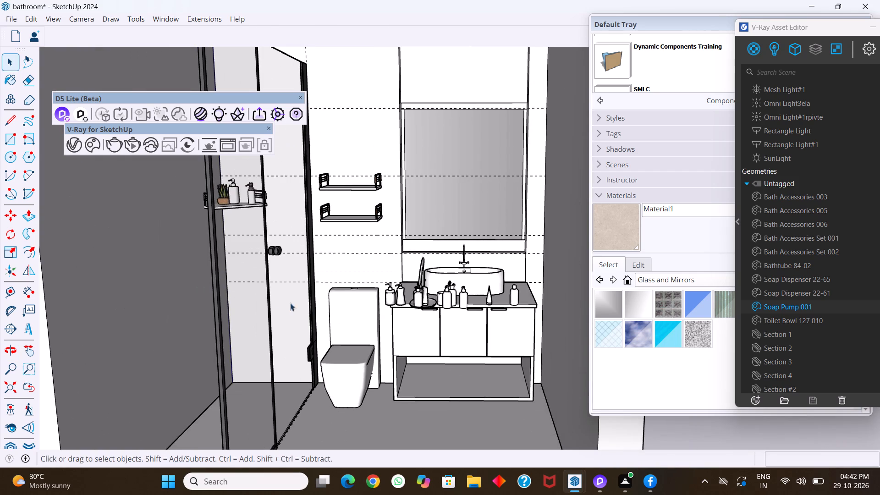
middle_drag(265, 295, 276, 298)
scroll(218, 282, down, 4)
middle_drag(192, 290, 219, 297)
scroll(149, 245, up, 1)
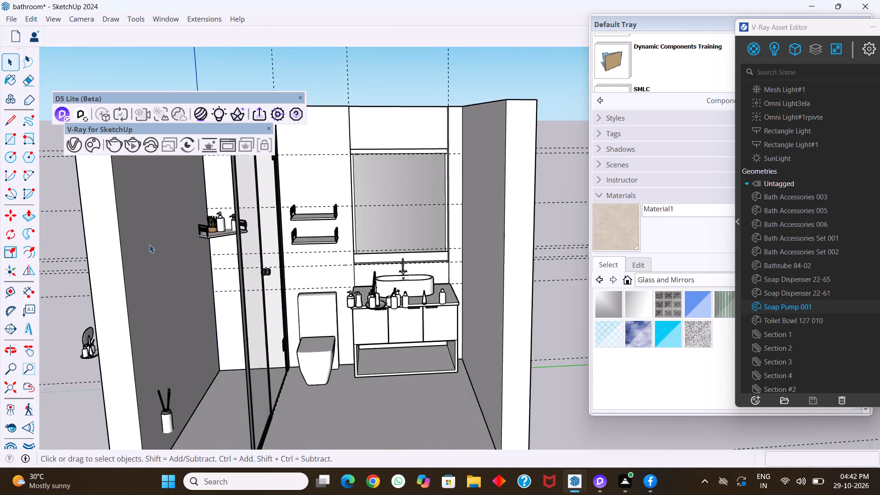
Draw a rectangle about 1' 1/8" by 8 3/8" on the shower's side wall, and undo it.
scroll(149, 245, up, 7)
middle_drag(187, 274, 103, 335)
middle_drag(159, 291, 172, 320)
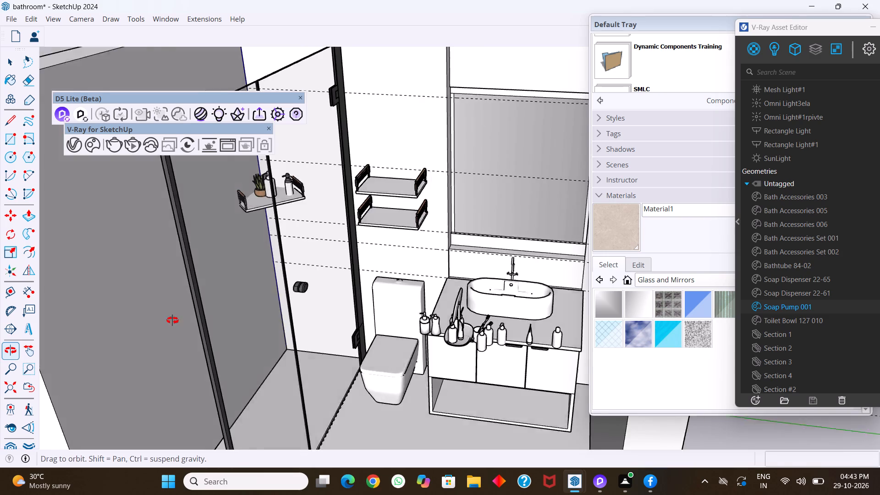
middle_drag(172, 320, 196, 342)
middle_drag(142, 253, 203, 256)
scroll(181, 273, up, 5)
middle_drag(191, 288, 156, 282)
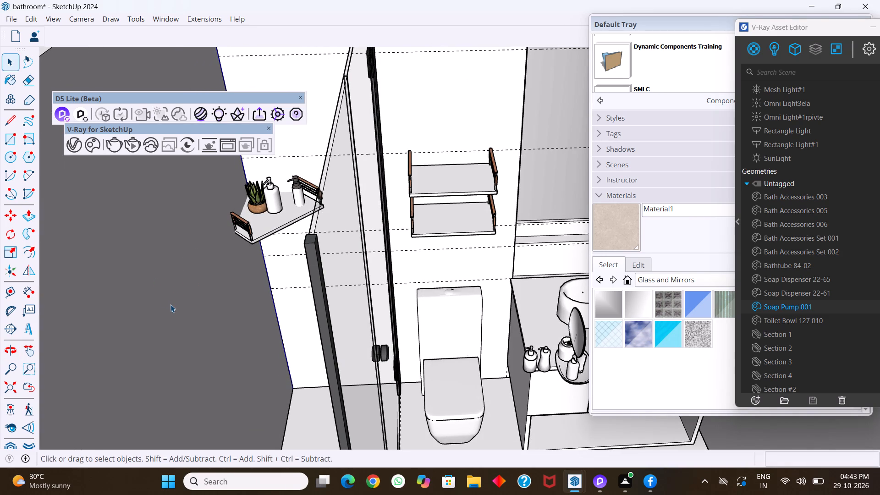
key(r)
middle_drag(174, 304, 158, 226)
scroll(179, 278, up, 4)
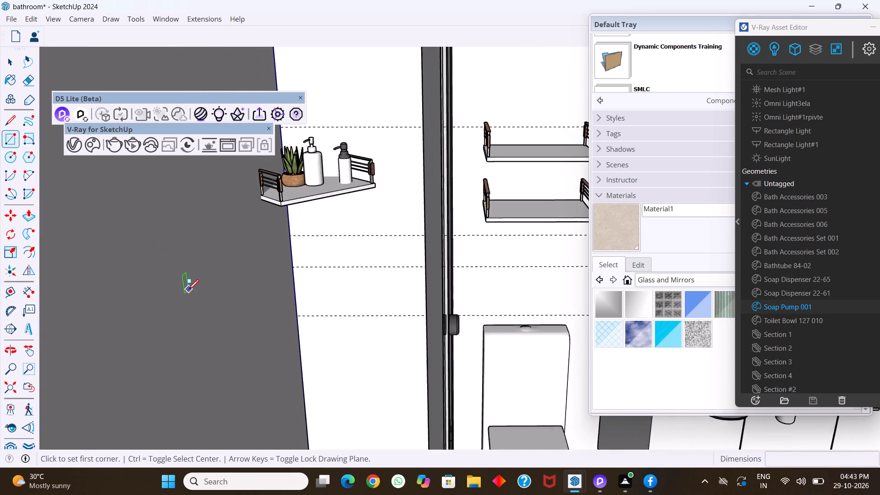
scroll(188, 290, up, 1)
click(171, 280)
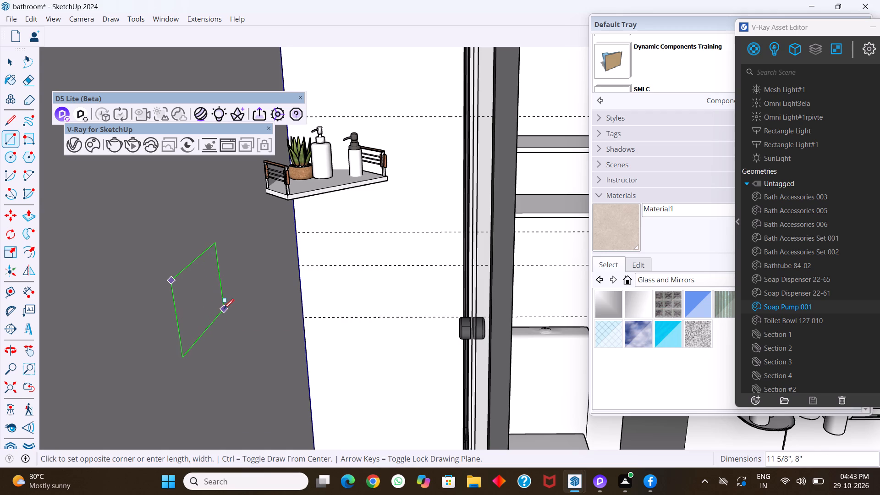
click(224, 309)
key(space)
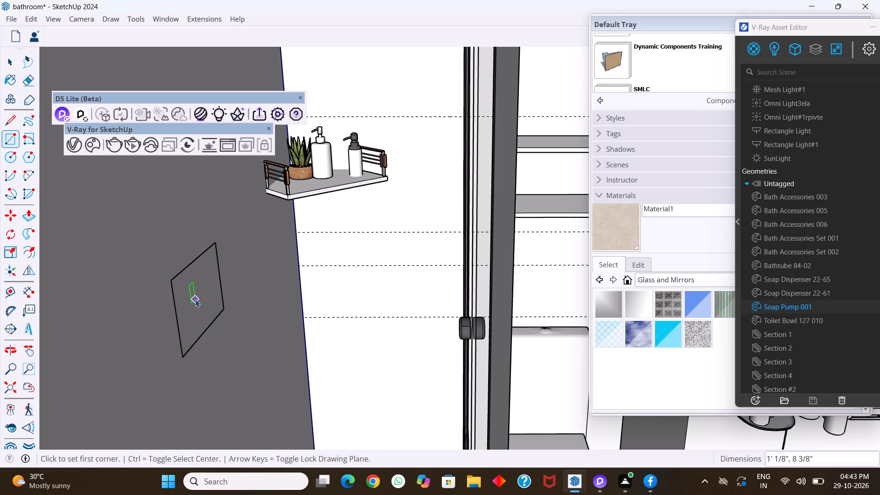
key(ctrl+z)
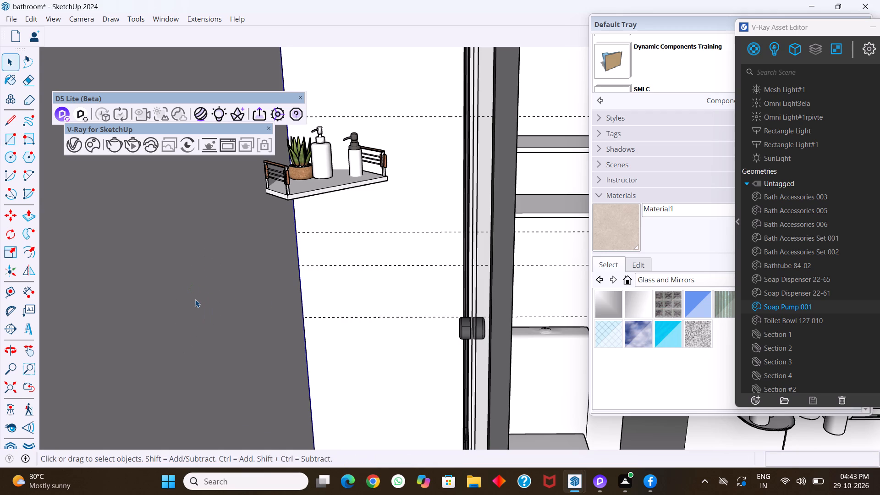
Open the shower's side wall group for editing and draw a rectangle about 11" by 8 1/8" on its inner face.
double_click(195, 299)
click(195, 299)
click(195, 299)
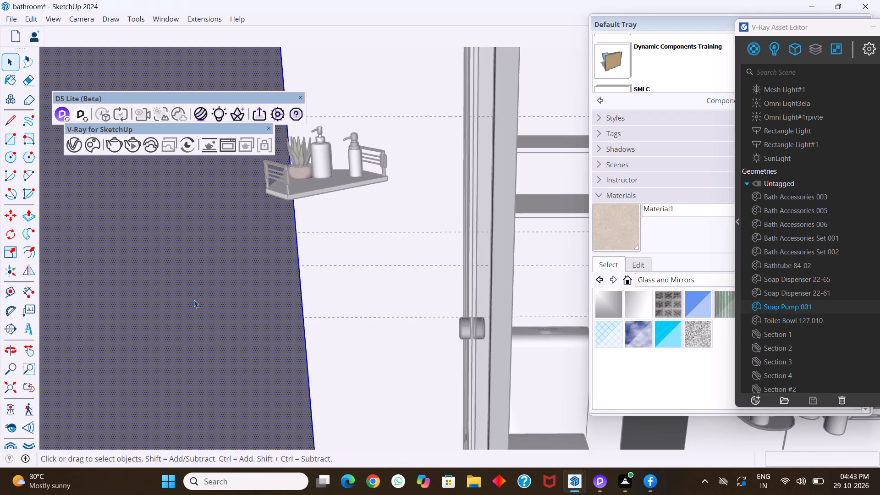
double_click(192, 300)
click(186, 301)
click(181, 302)
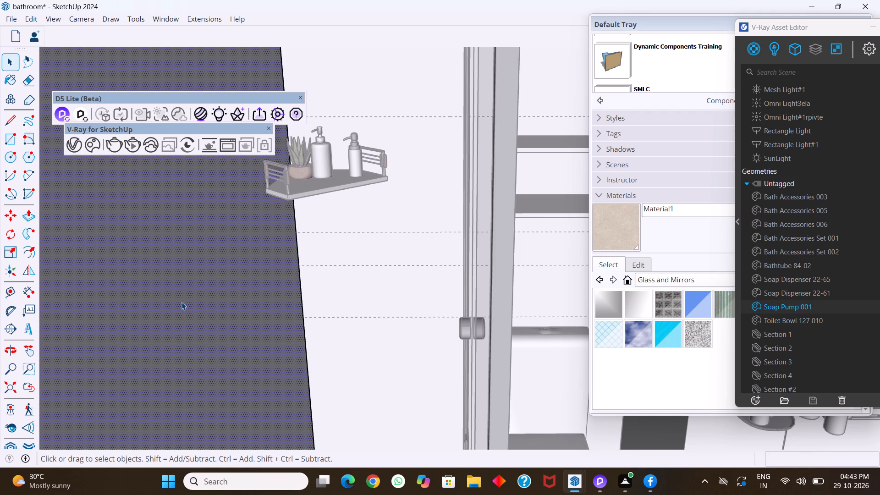
key(r)
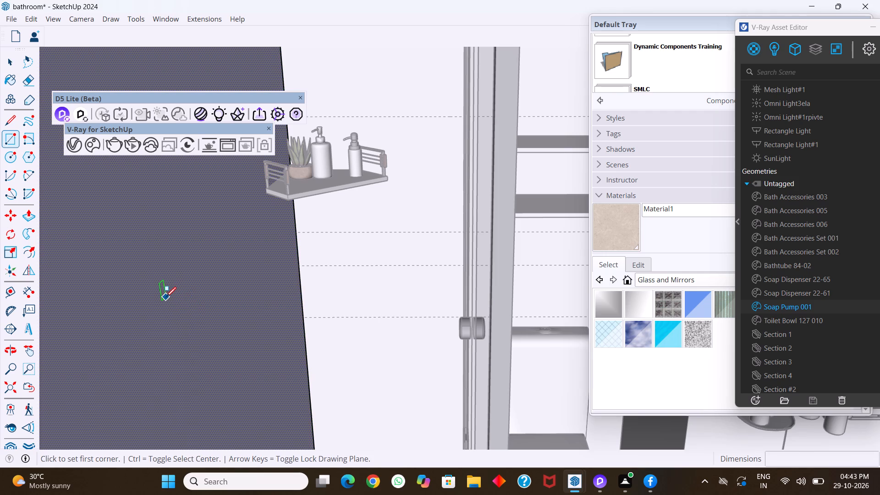
click(166, 297)
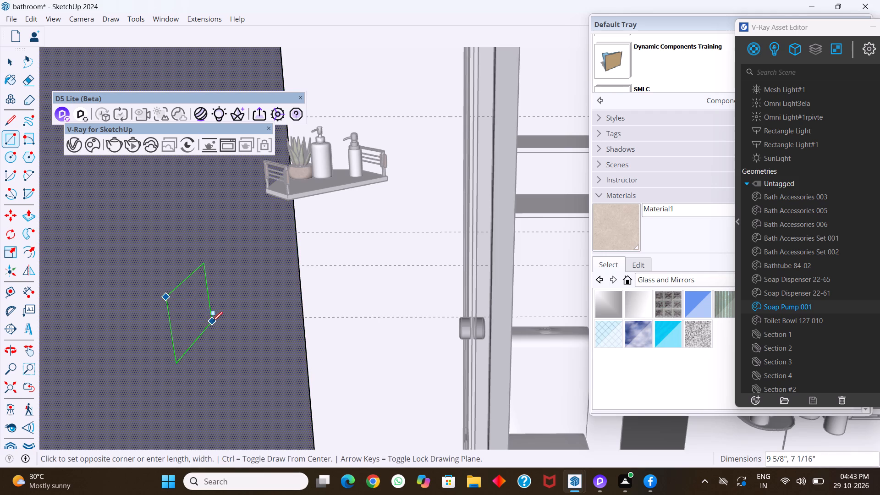
click(217, 325)
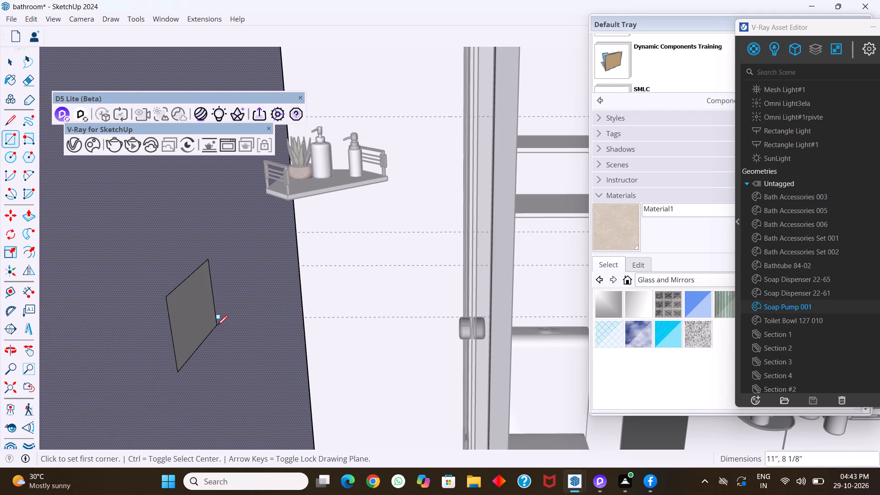
Push the rectangle 3" into the side wall to form a recessed niche, and leave the wall group.
key(space)
click(202, 320)
key(p)
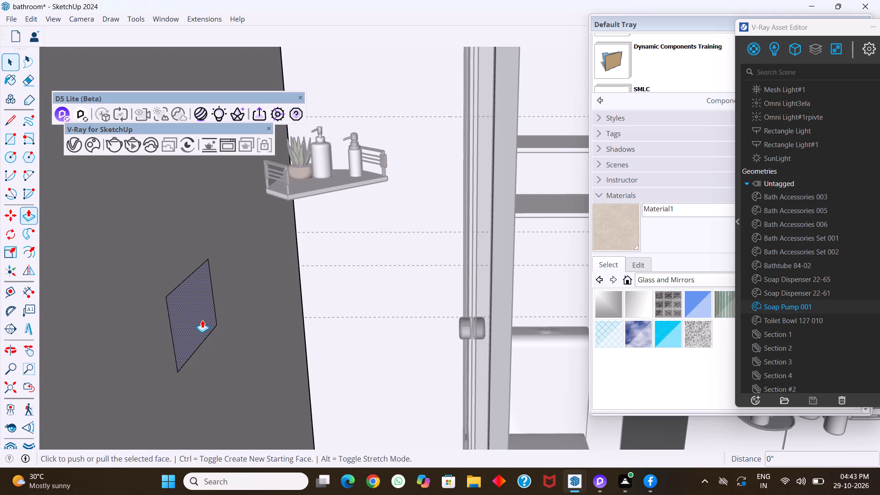
click(202, 320)
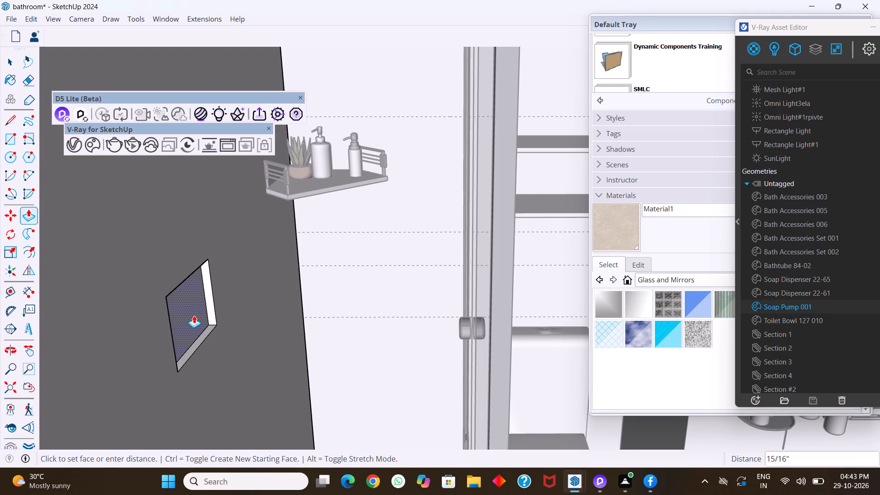
key(3)
key(Return)
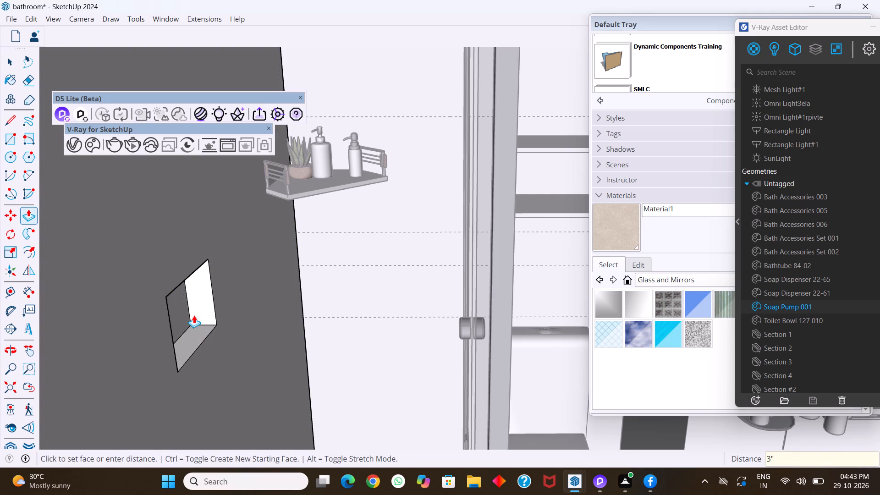
key(space)
scroll(232, 338, down, 9)
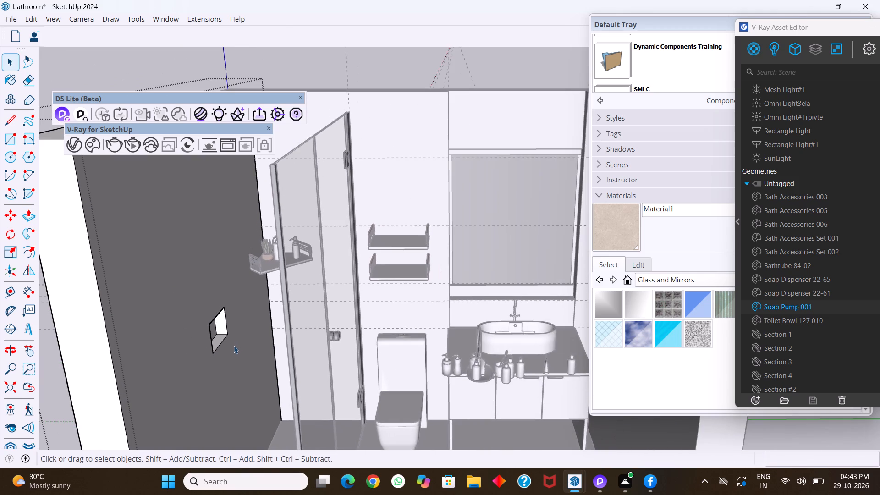
middle_drag(234, 346, 227, 346)
click(399, 75)
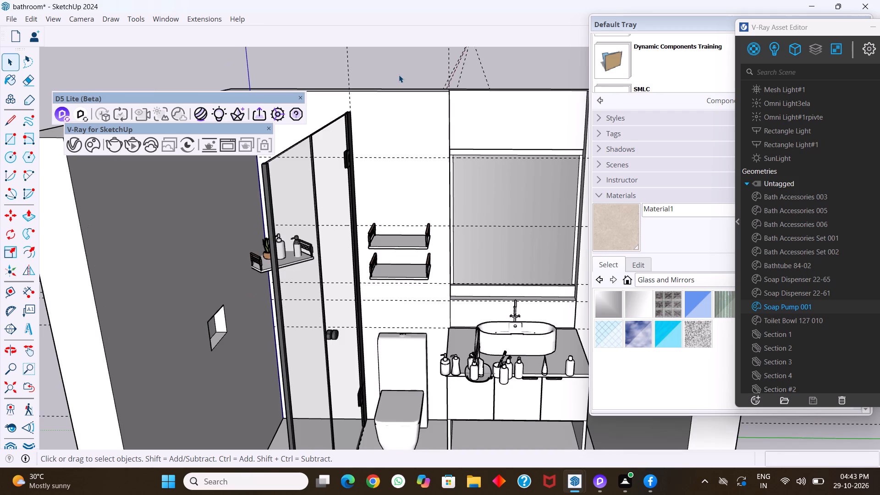
Examine the niche's position and proportions in the shower wall from near and far.
middle_drag(243, 296, 205, 297)
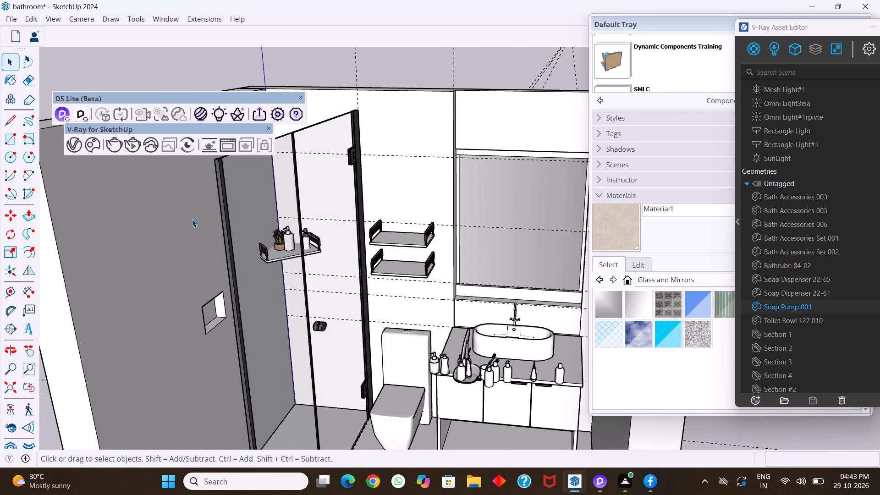
scroll(382, 298, down, 2)
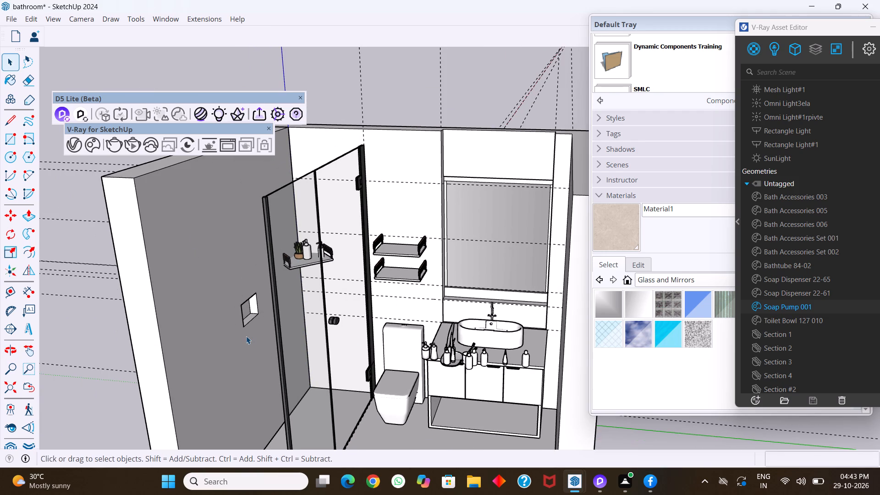
middle_drag(252, 332, 260, 328)
scroll(257, 318, up, 3)
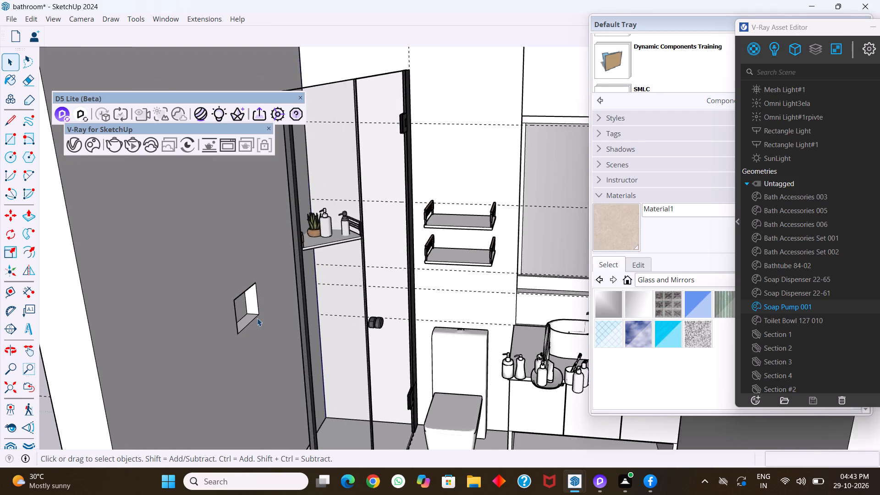
scroll(257, 318, up, 12)
scroll(249, 321, down, 5)
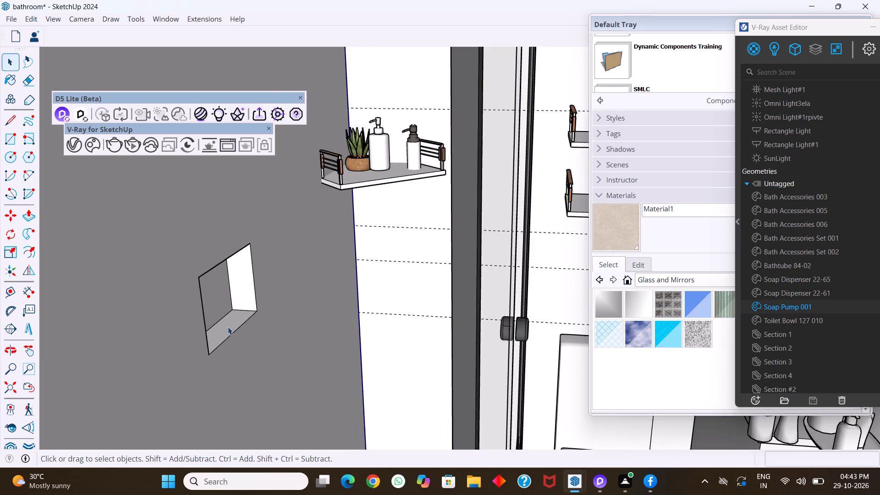
scroll(228, 327, down, 11)
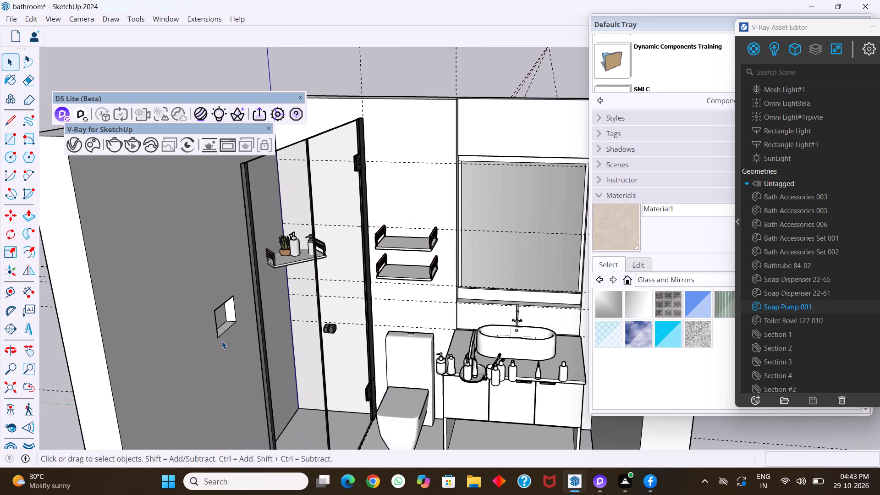
middle_drag(222, 341, 211, 343)
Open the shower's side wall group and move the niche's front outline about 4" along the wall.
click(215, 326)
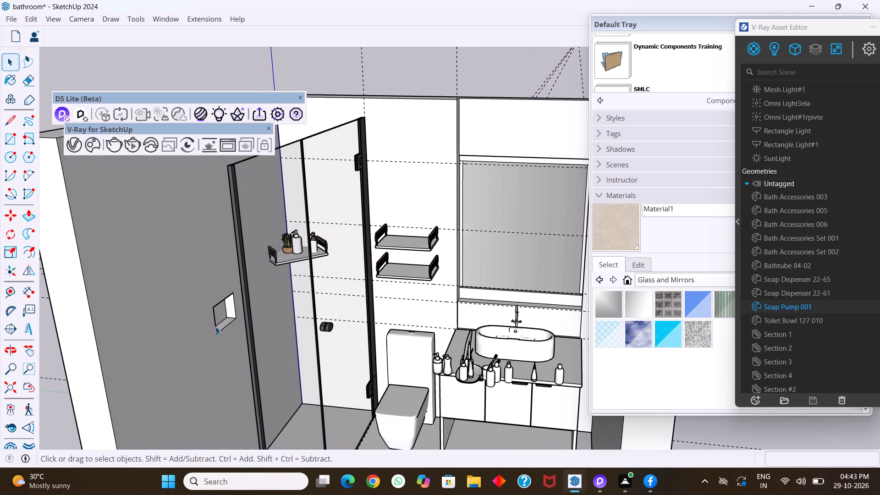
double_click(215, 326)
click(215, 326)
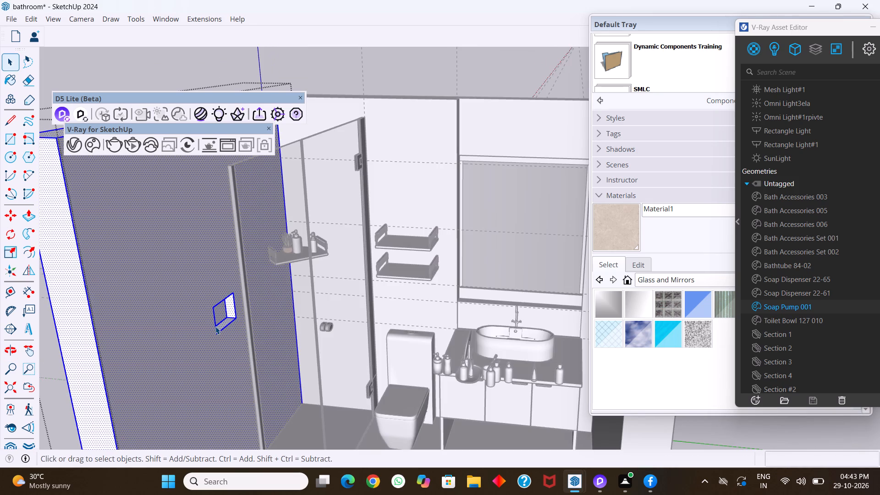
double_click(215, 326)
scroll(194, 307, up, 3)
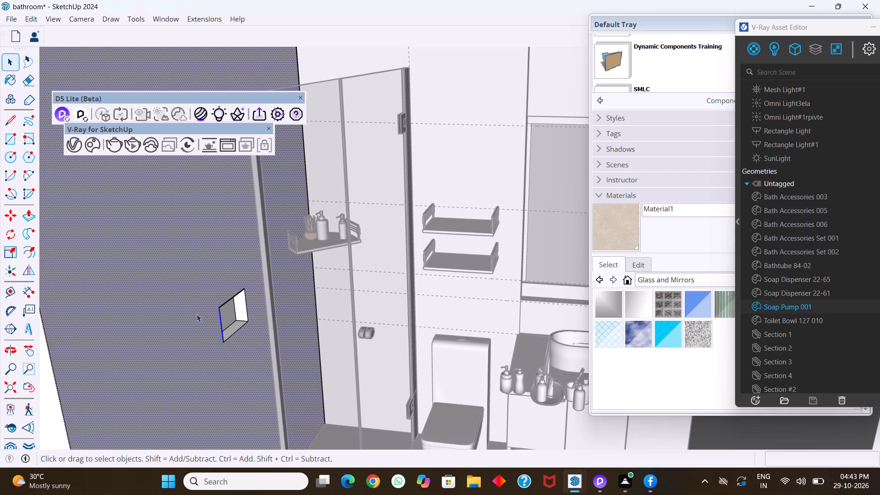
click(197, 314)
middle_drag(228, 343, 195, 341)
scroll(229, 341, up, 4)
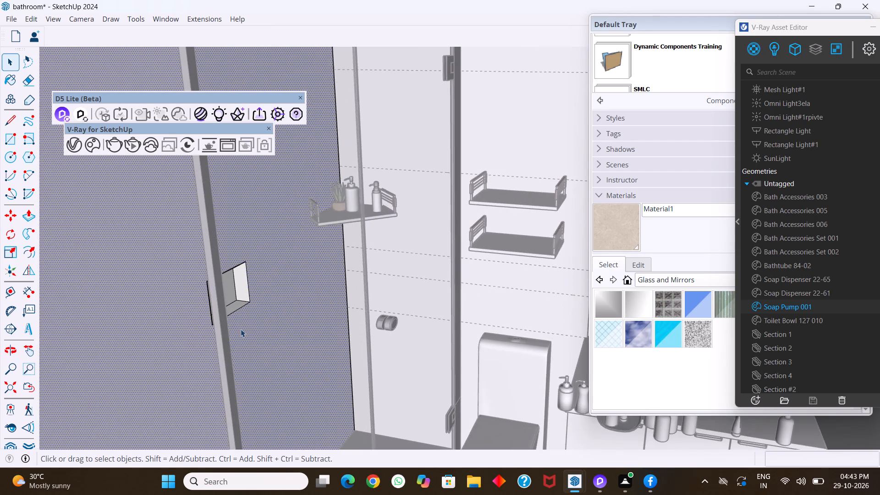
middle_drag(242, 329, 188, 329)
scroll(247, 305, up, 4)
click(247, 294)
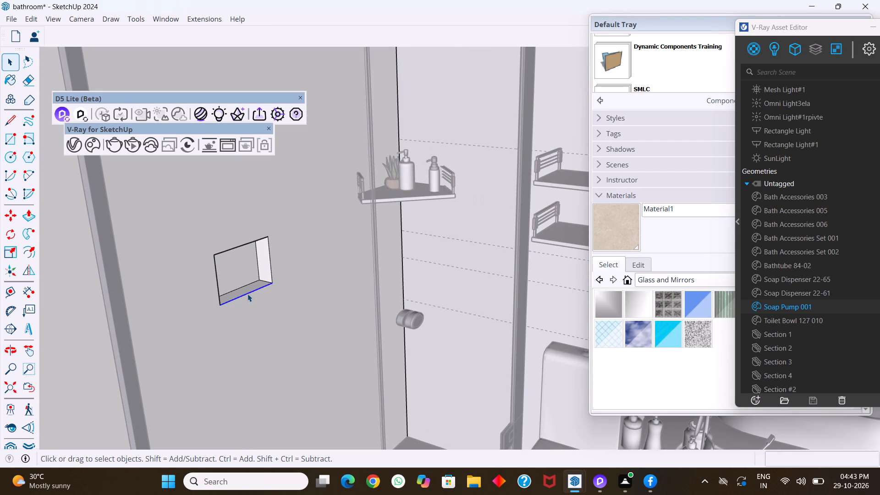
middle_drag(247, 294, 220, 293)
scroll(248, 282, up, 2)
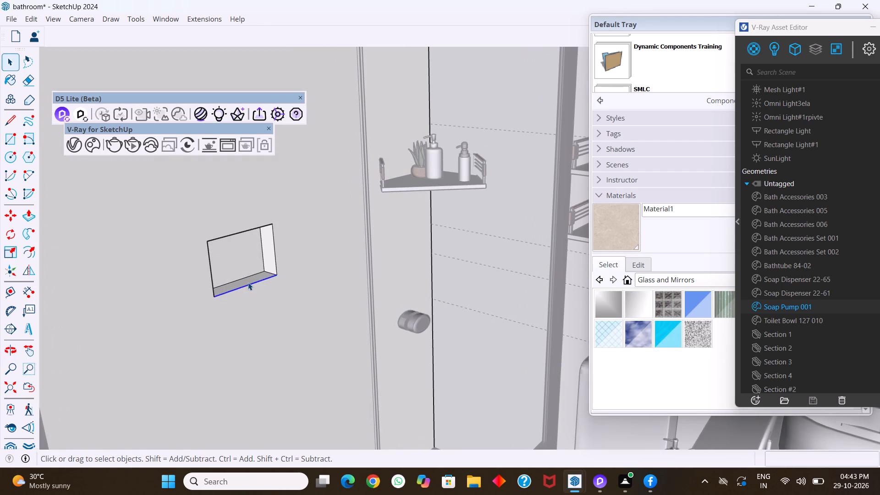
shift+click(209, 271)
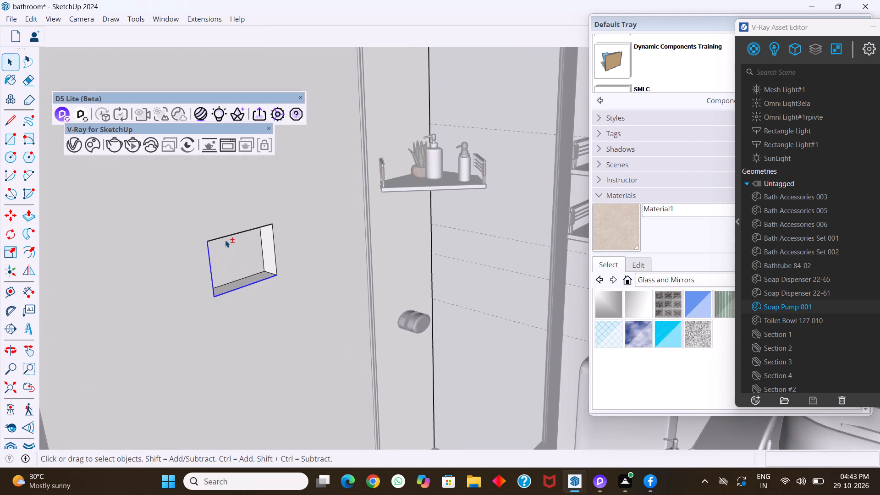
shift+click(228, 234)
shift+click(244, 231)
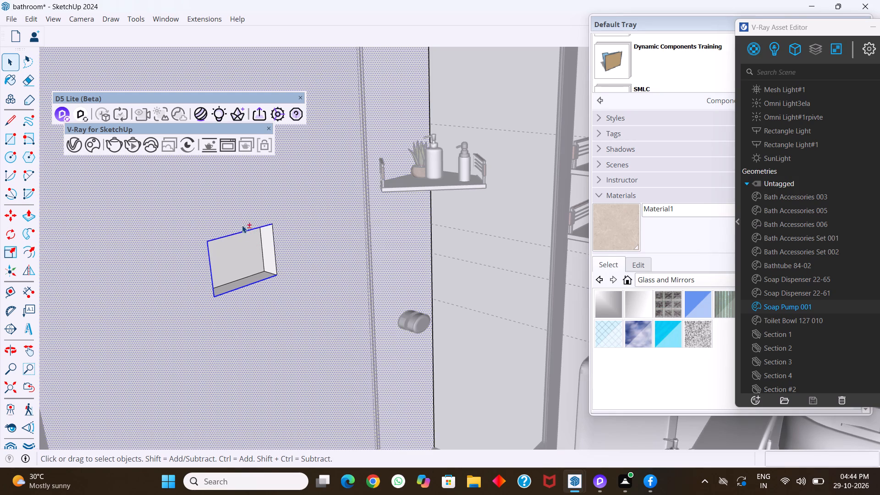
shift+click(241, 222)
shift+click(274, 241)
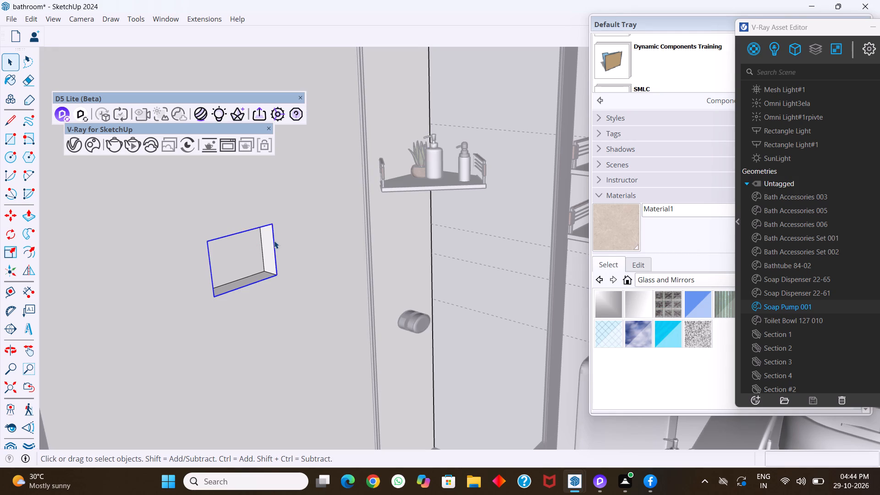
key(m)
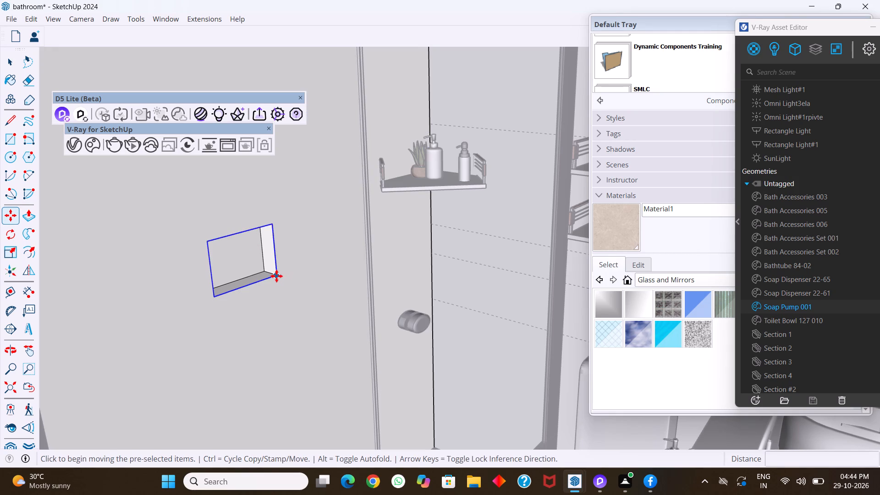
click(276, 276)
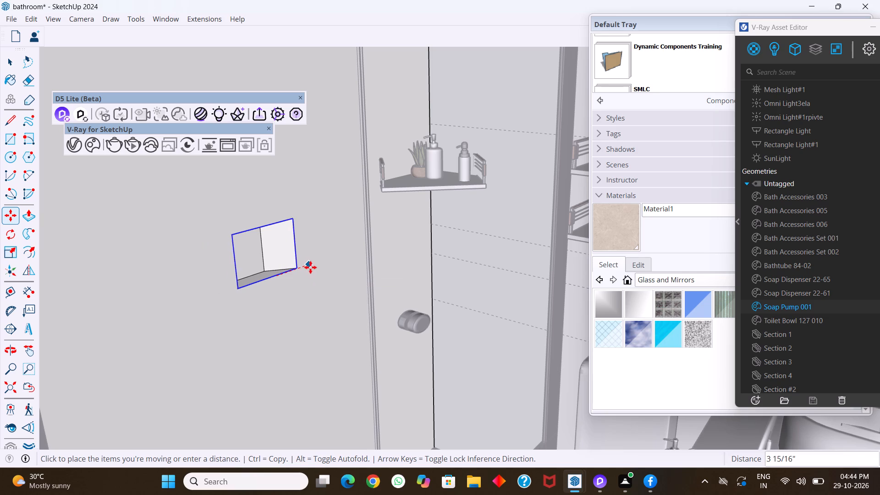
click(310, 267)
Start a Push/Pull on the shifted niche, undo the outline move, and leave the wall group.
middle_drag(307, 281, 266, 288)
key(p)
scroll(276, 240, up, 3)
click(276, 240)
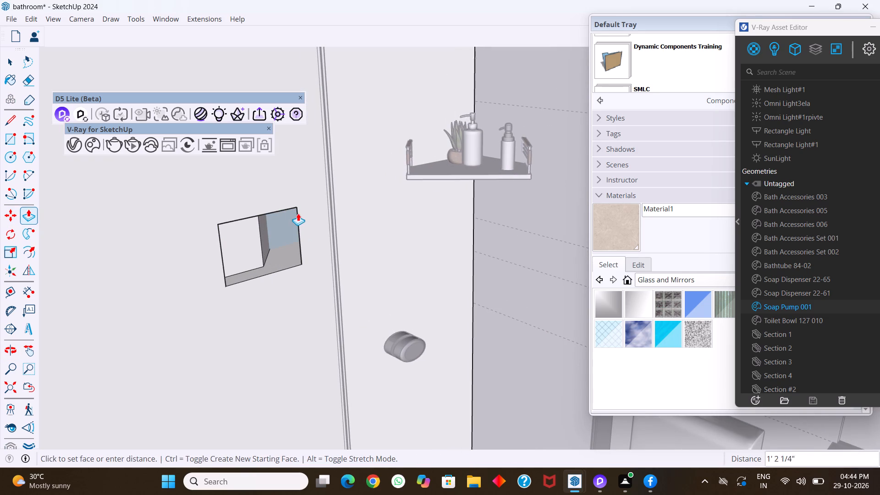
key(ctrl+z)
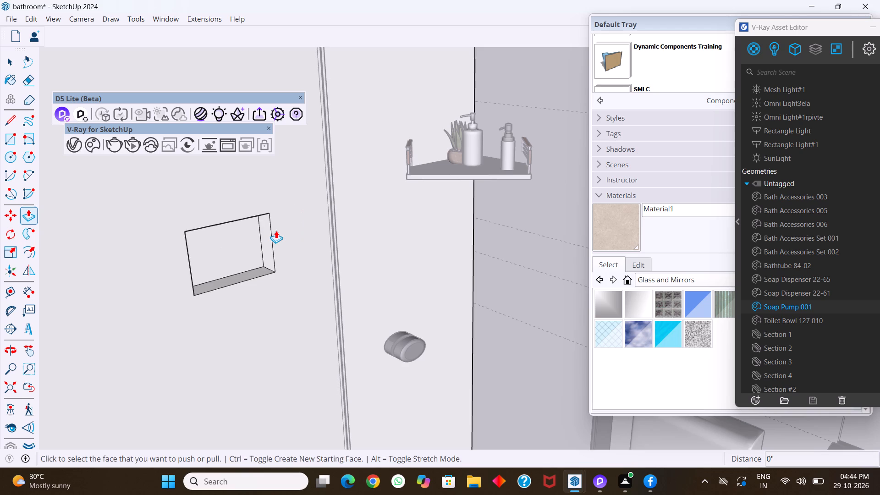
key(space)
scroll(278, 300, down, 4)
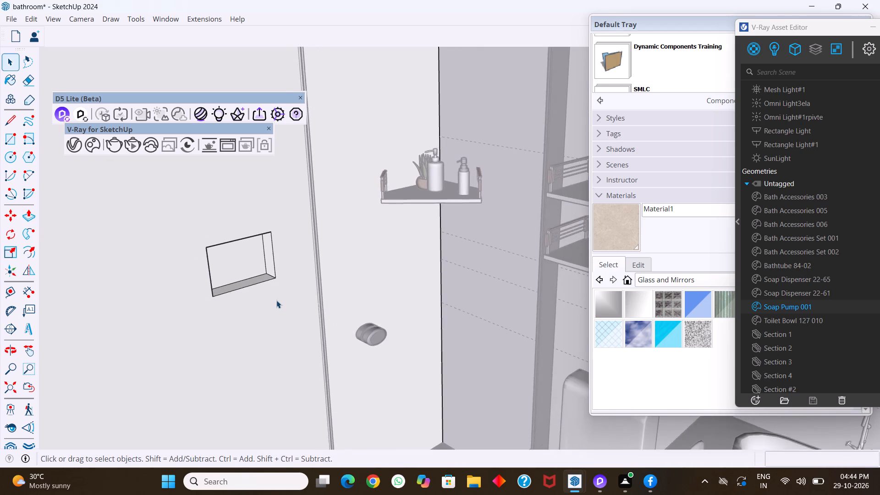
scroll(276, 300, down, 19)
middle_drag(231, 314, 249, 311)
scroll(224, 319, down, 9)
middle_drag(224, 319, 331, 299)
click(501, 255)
Move the toothbrush cup and soap bottle set from the vanity countertop to the far end of the ledge below the mirror.
middle_drag(349, 348, 357, 348)
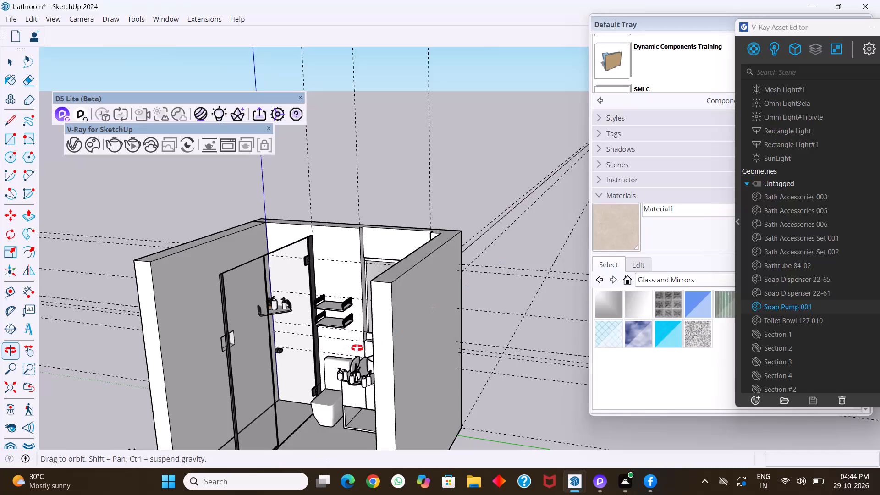
middle_drag(357, 348, 407, 333)
scroll(360, 354, down, 3)
scroll(387, 382, up, 10)
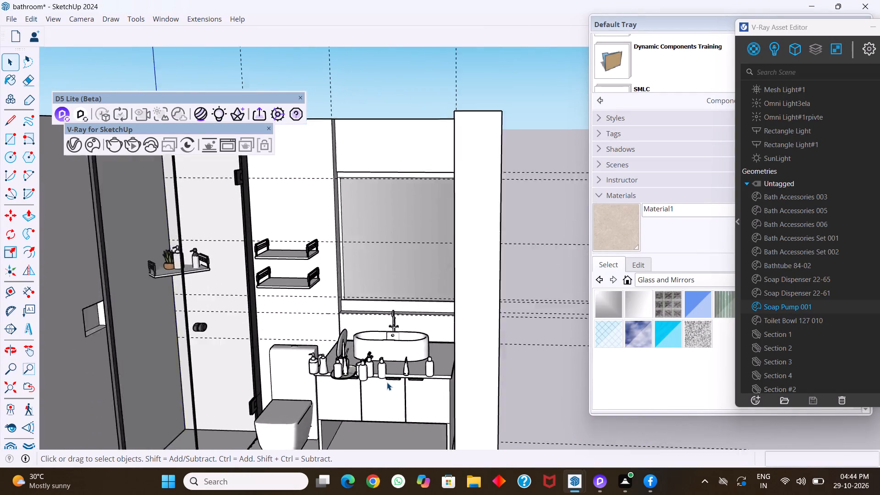
scroll(387, 382, up, 10)
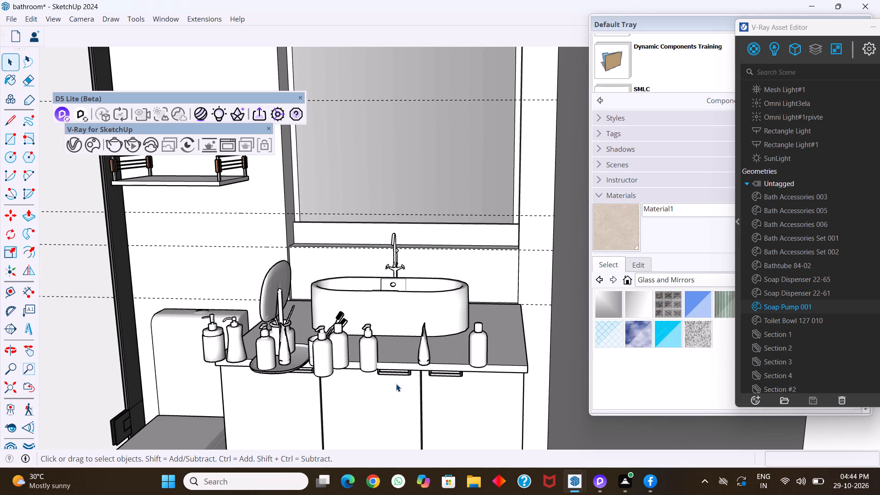
click(423, 346)
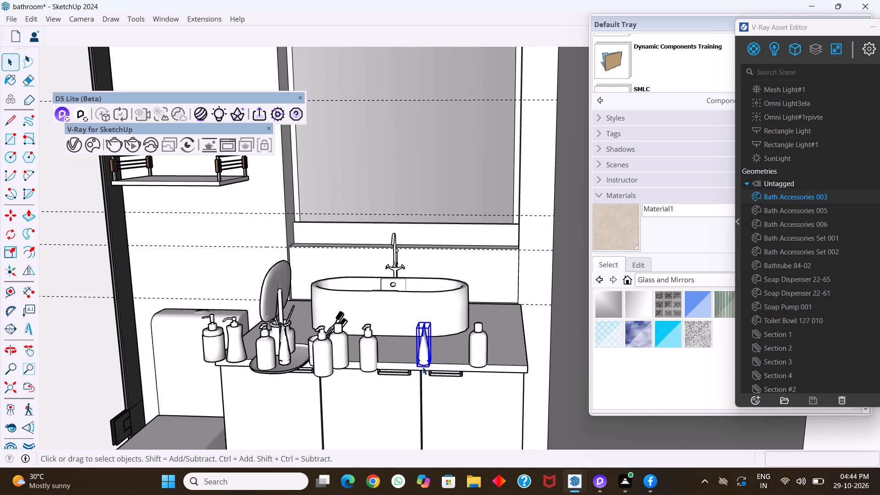
middle_drag(423, 367, 434, 365)
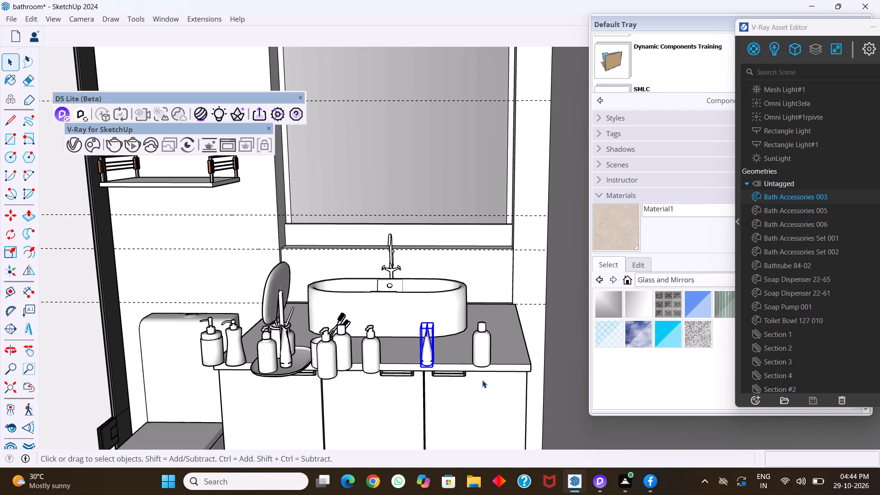
scroll(350, 351, up, 3)
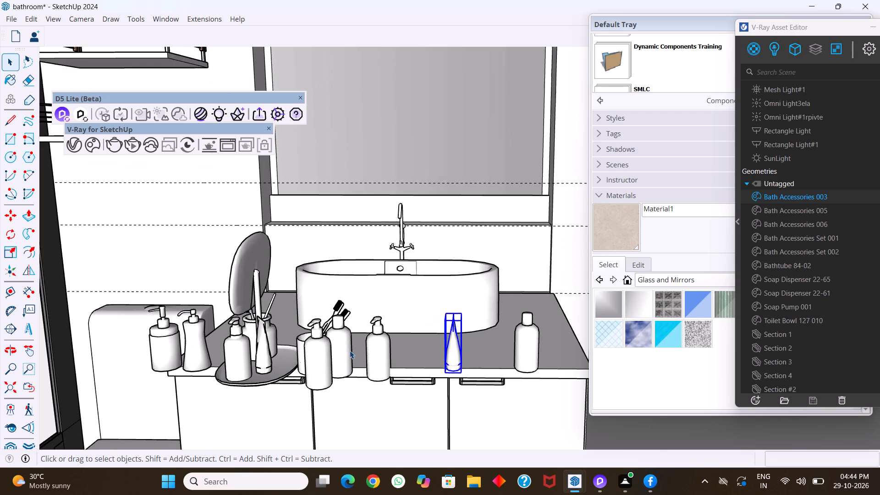
scroll(350, 351, up, 3)
middle_drag(299, 357, 384, 343)
click(327, 359)
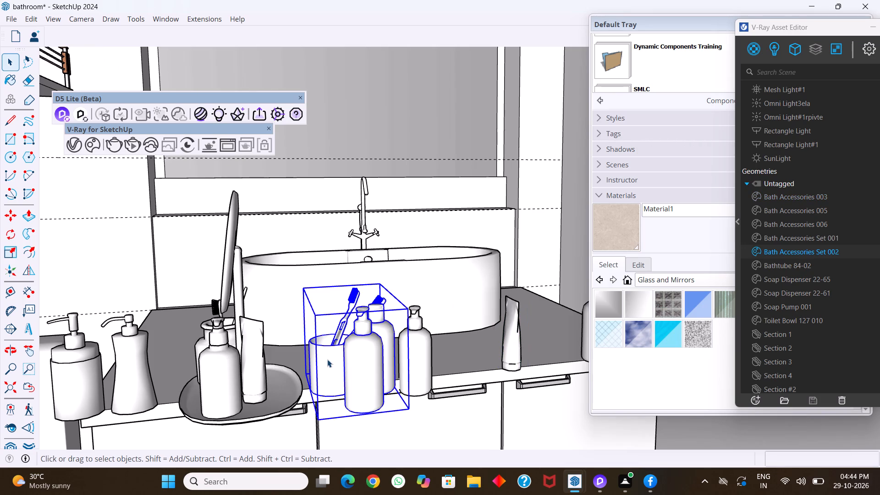
key(m)
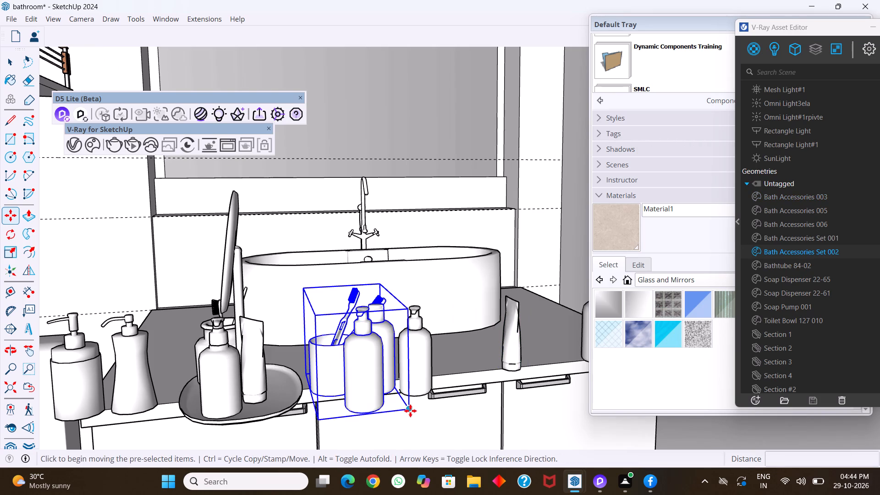
click(410, 411)
scroll(504, 200, up, 5)
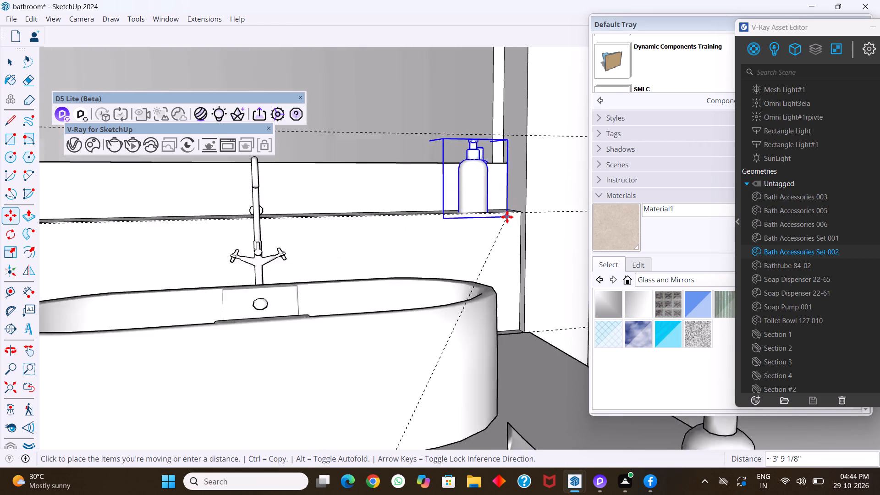
scroll(507, 217, up, 5)
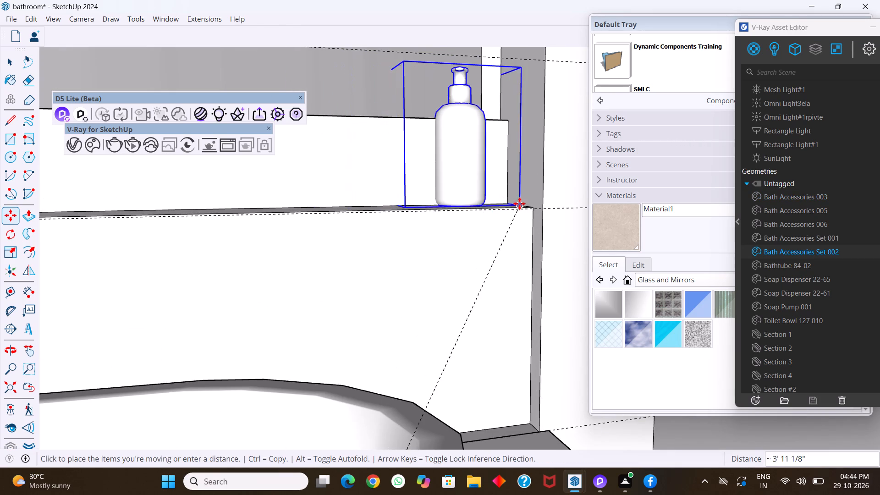
click(528, 207)
Move the accessory set about 6 1/16" along the red axis, out from the wall at the ledge.
middle_drag(459, 209, 517, 279)
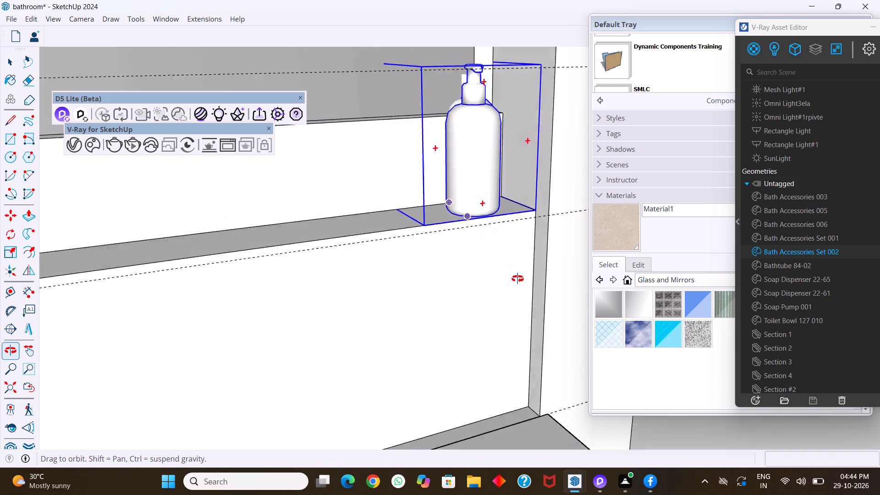
middle_drag(517, 279, 518, 281)
scroll(441, 204, up, 1)
middle_drag(441, 204, 489, 209)
scroll(429, 239, down, 6)
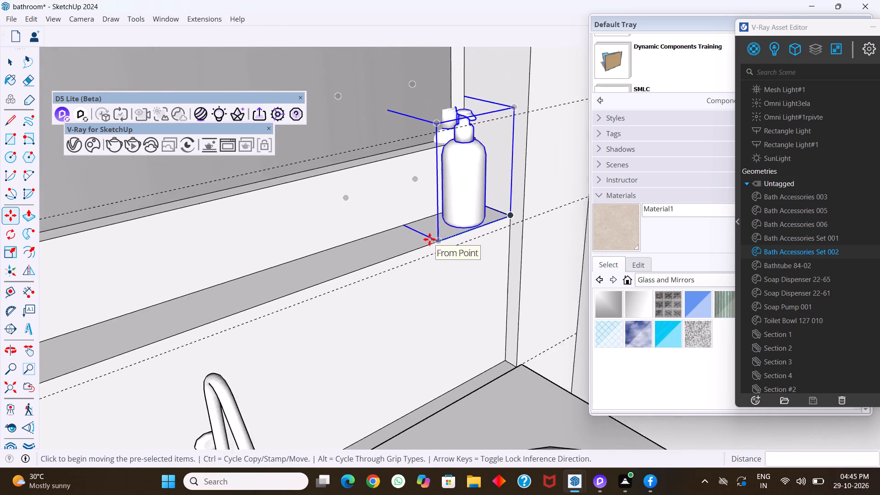
scroll(429, 239, down, 2)
middle_drag(429, 239, 436, 259)
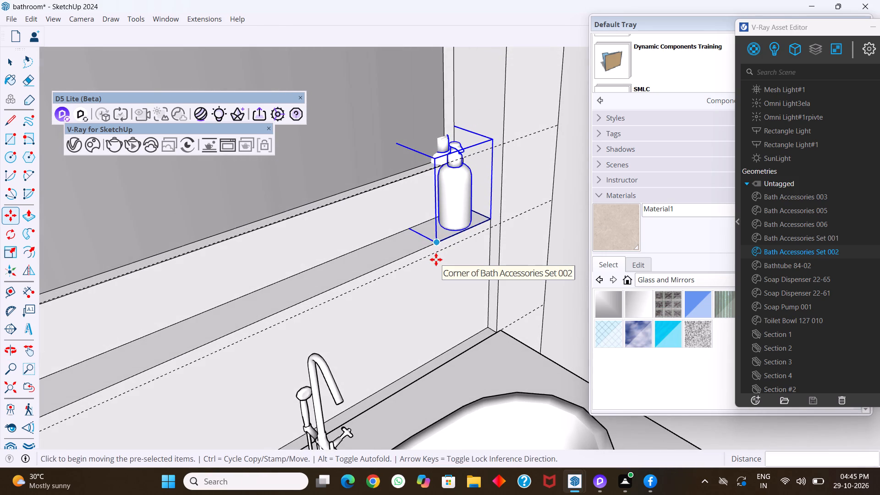
click(435, 242)
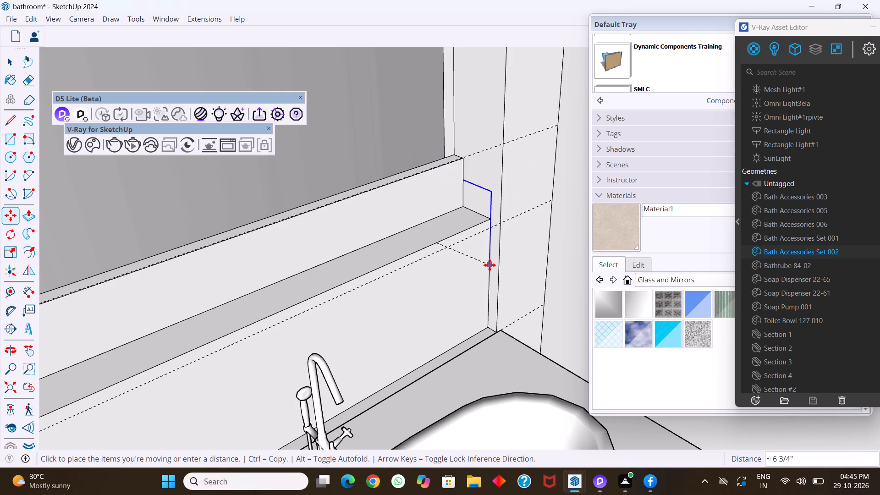
key(Left)
key(Right)
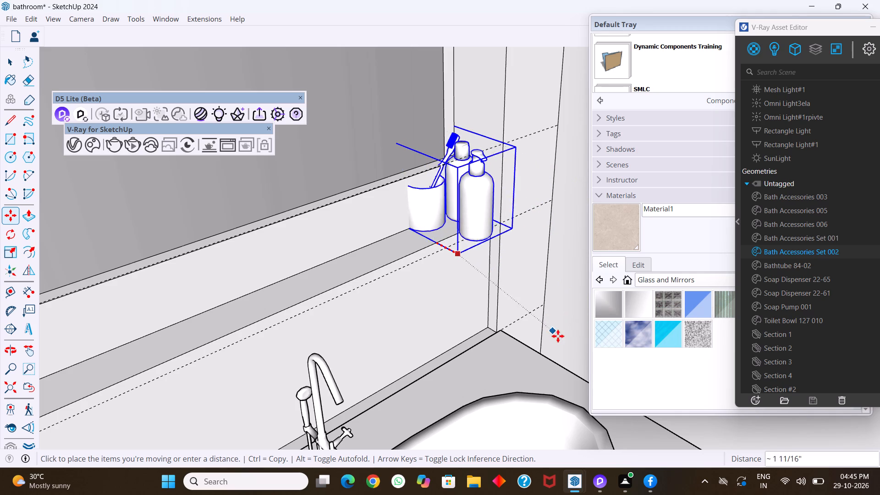
click(588, 363)
Explode the toothbrush cup and soap bottle set into loose geometry and clear its selection.
right_click(483, 214)
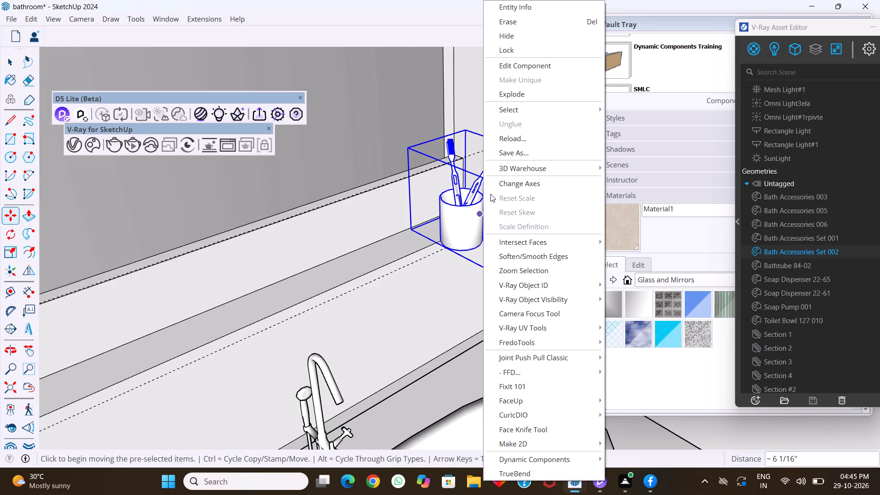
click(517, 93)
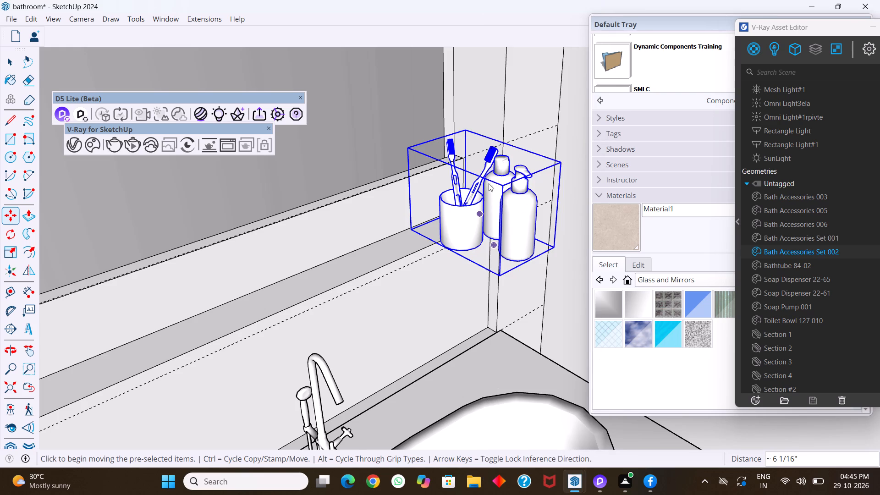
key(space)
click(485, 304)
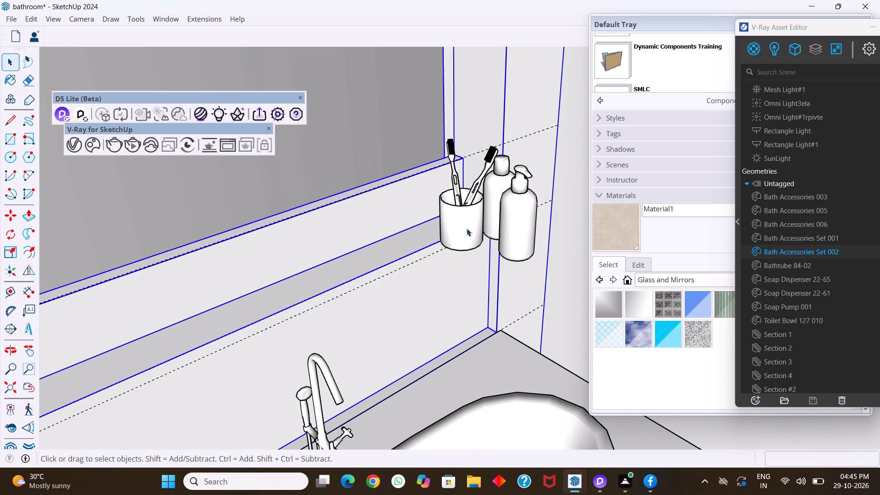
Group the pump soap bottle's body and pump head, separate from the toothbrush cup and the other bottle.
click(465, 225)
triple_click(465, 225)
double_click(465, 225)
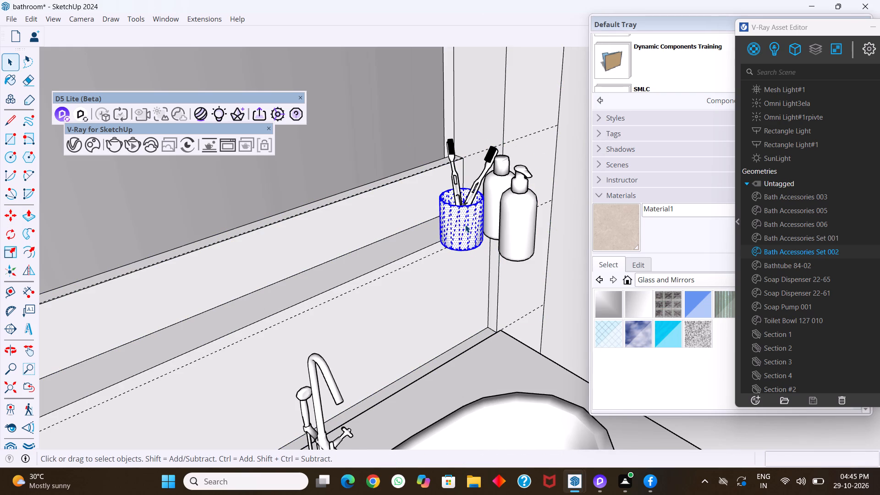
click(514, 224)
triple_click(516, 224)
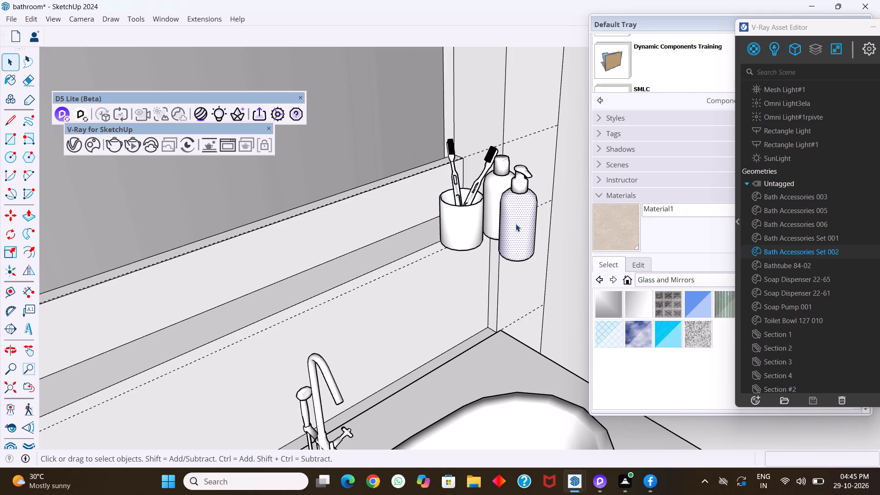
double_click(516, 224)
middle_drag(513, 187, 547, 220)
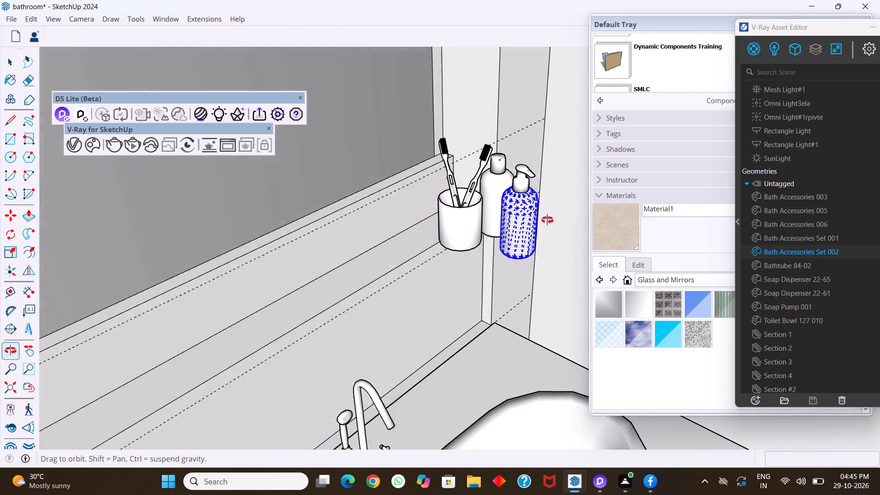
middle_drag(547, 220, 542, 220)
middle_drag(479, 196, 560, 183)
middle_drag(486, 201, 538, 192)
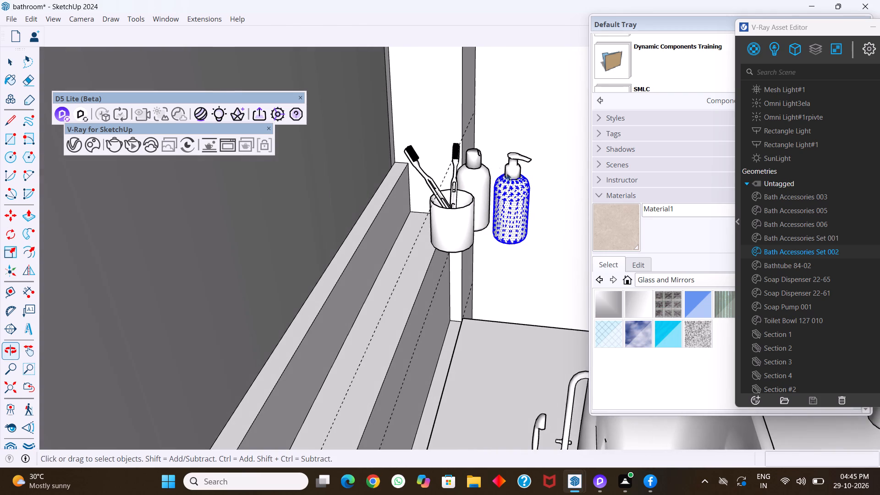
drag(492, 137, 532, 217)
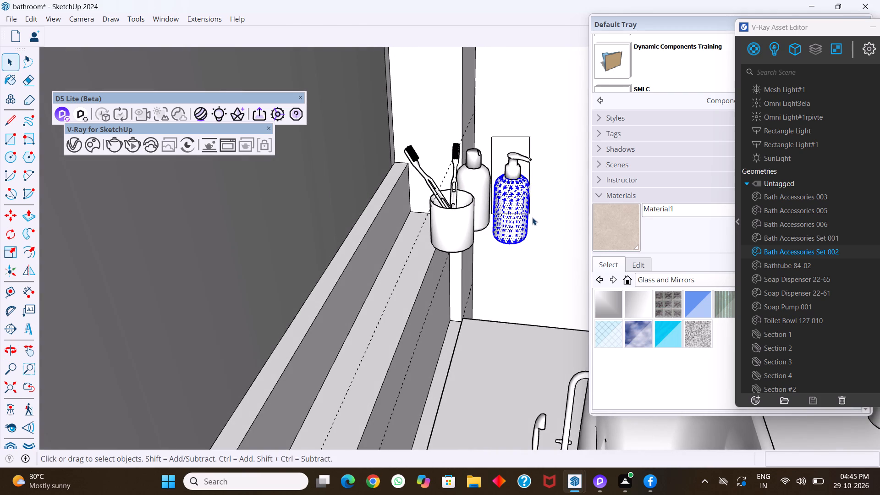
drag(532, 217, 542, 251)
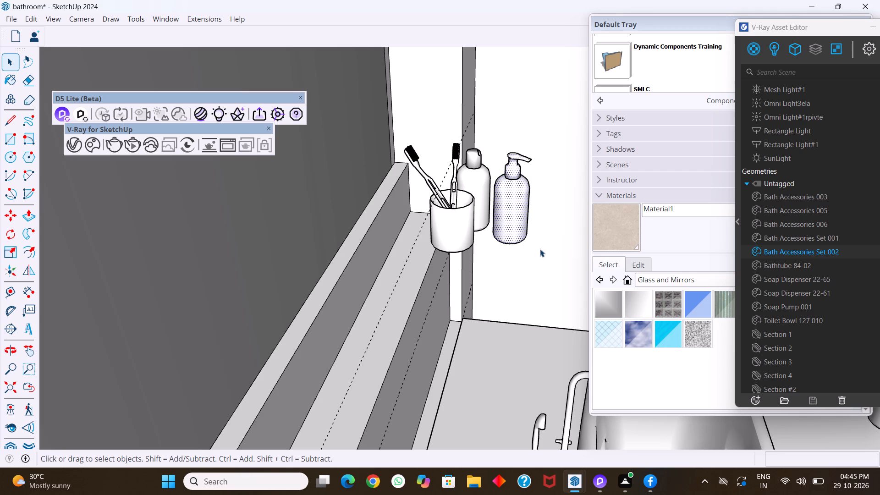
right_click(515, 204)
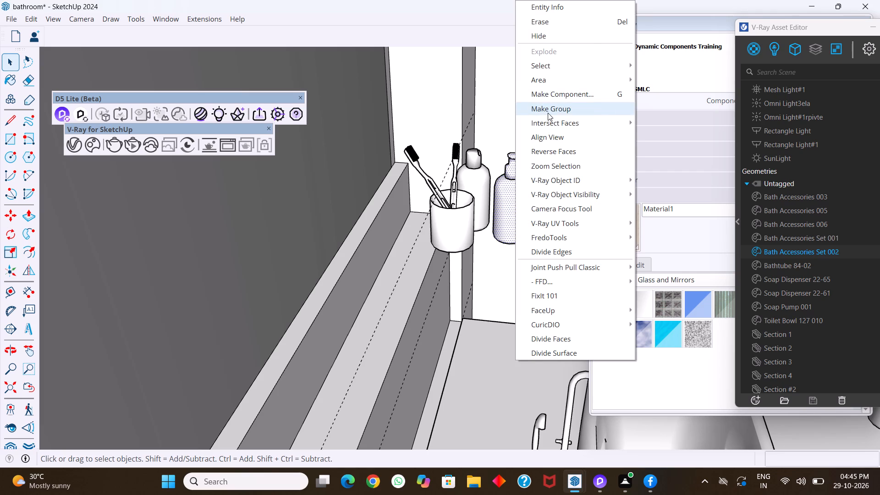
click(548, 113)
Move the pump bottle group onto the ledge below the mirror, spaced away from the toothbrush cup.
key(m)
click(526, 247)
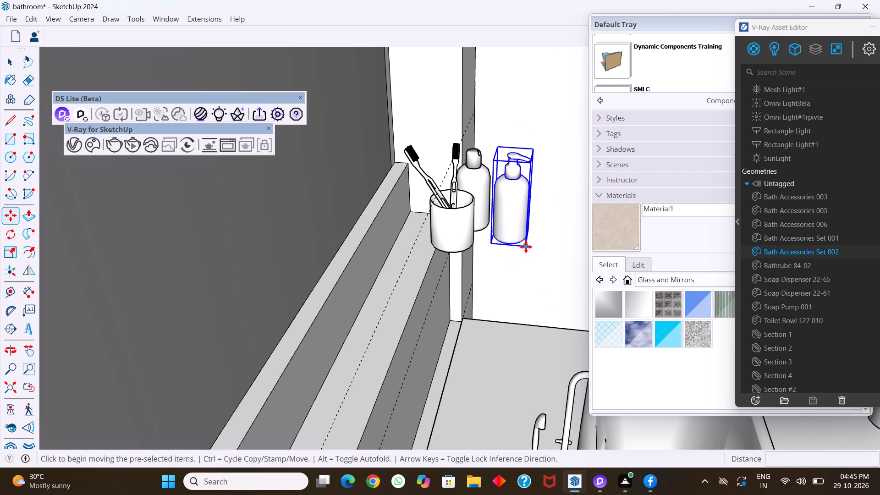
scroll(398, 322, down, 4)
click(397, 332)
middle_drag(433, 307, 357, 320)
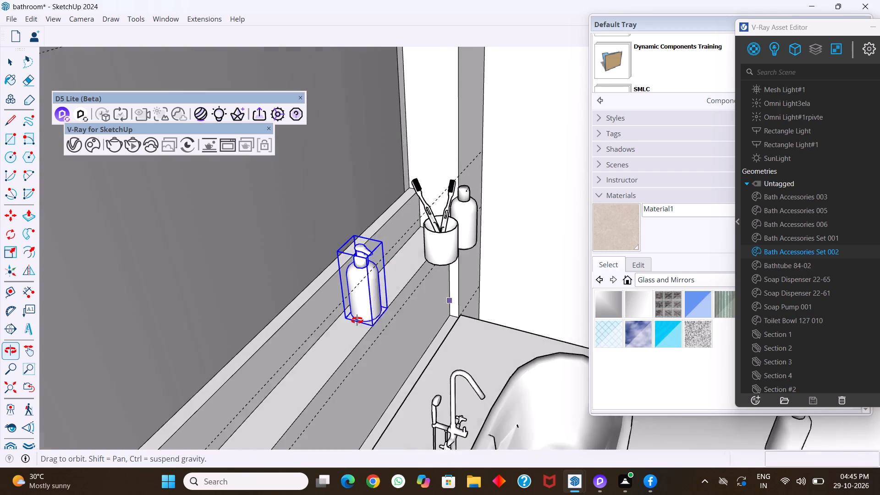
middle_drag(357, 320, 330, 324)
middle_drag(407, 298, 371, 297)
key(space)
Group the toothbrush cup, its toothbrushes and the remaining soap bottle together.
click(375, 280)
middle_drag(408, 273, 383, 269)
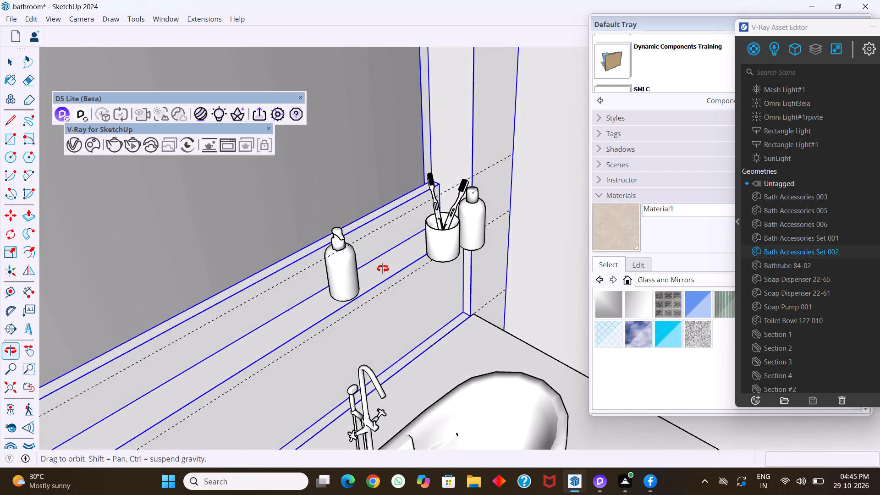
middle_drag(383, 269, 378, 268)
click(477, 219)
middle_drag(473, 223, 456, 207)
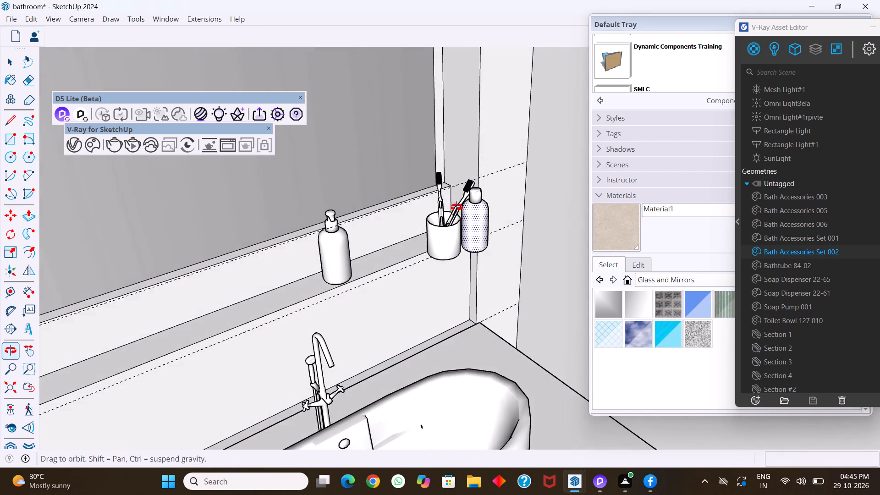
middle_drag(456, 207, 455, 201)
drag(409, 156, 463, 245)
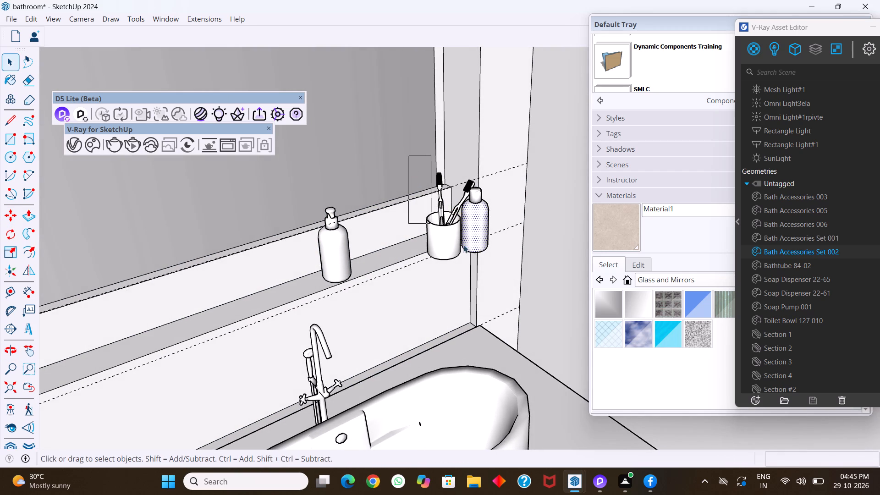
drag(463, 245, 506, 267)
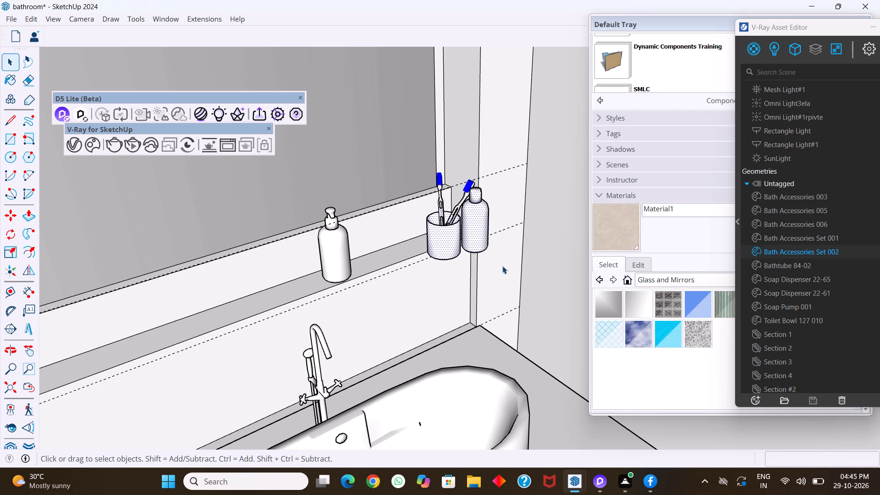
middle_drag(472, 229, 468, 190)
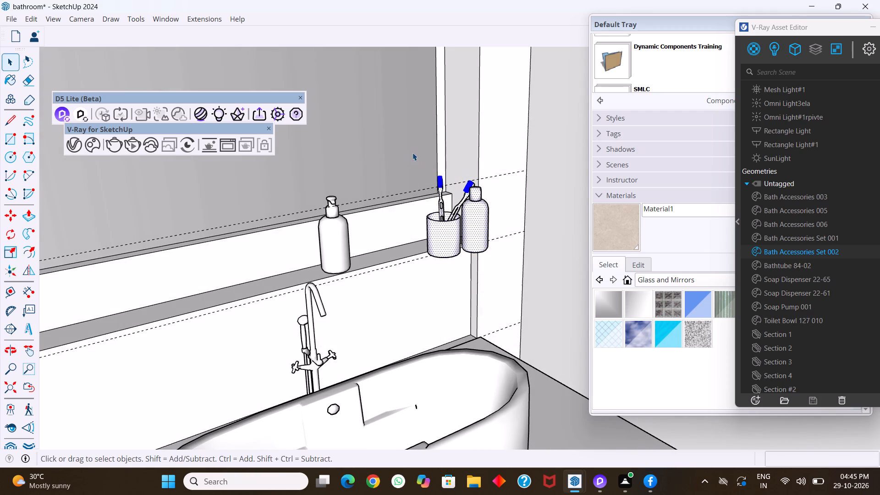
drag(412, 151, 503, 270)
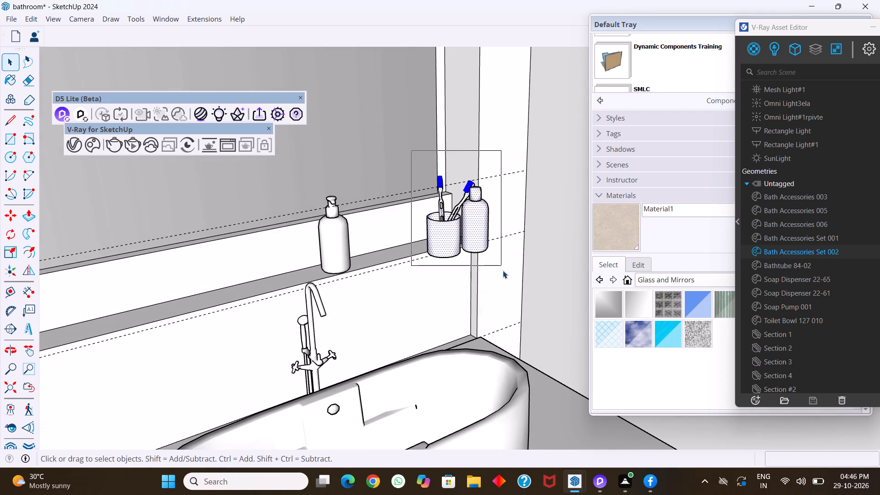
drag(503, 270, 503, 272)
right_click(481, 231)
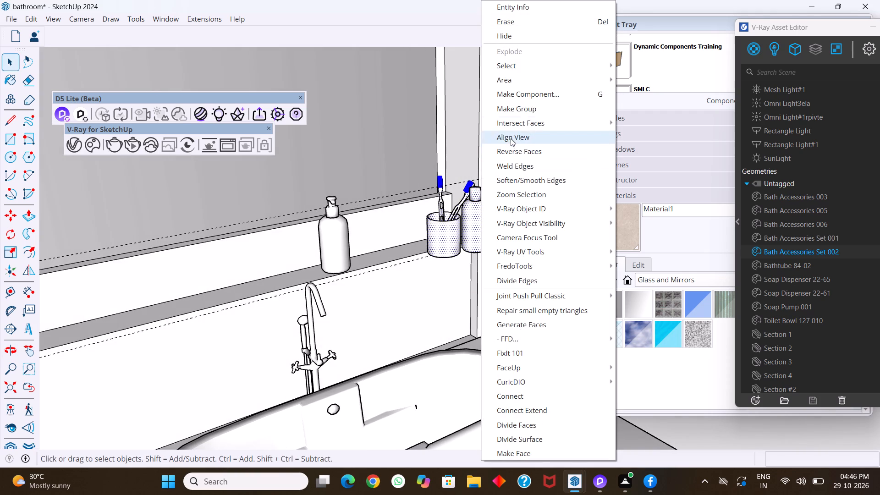
click(523, 105)
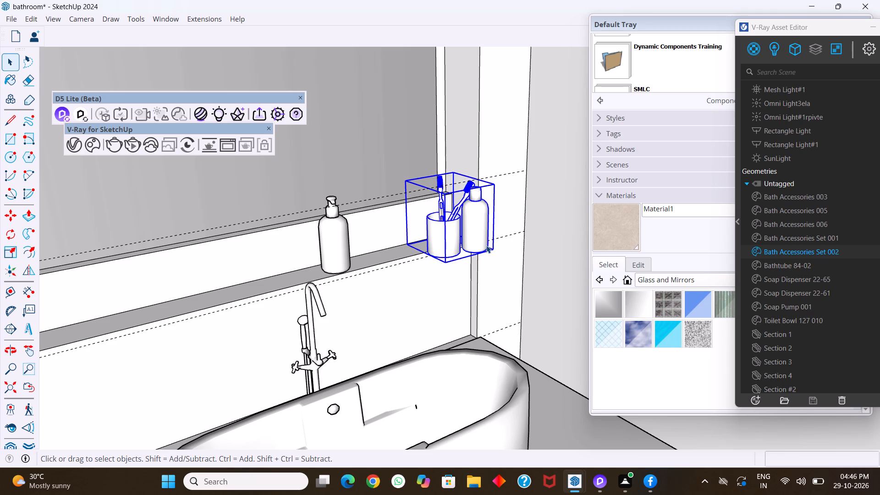
Move the cup and bottle group about 3 3/16" so its corner sits at the far front end of the ledge.
key(m)
click(493, 250)
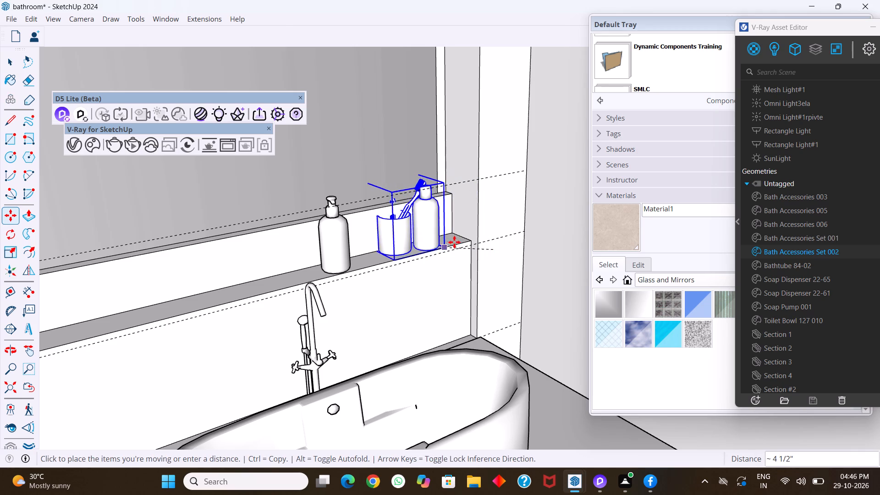
scroll(454, 242, up, 6)
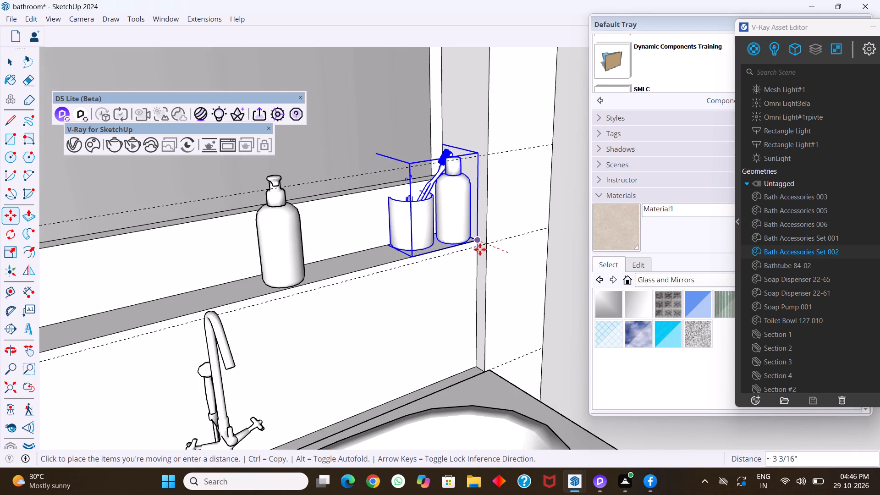
click(478, 239)
middle_drag(422, 244, 490, 244)
middle_drag(403, 228, 426, 241)
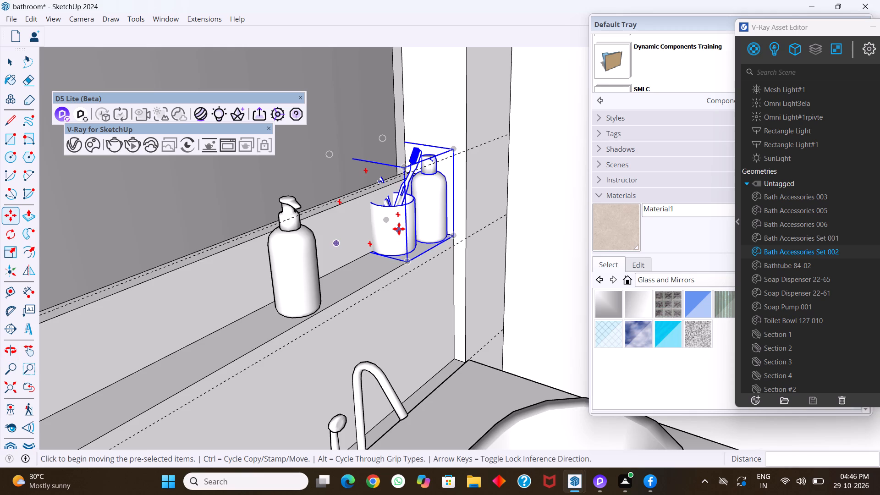
Explode the cup and bottle group on the ledge into loose geometry.
right_click(399, 229)
click(442, 81)
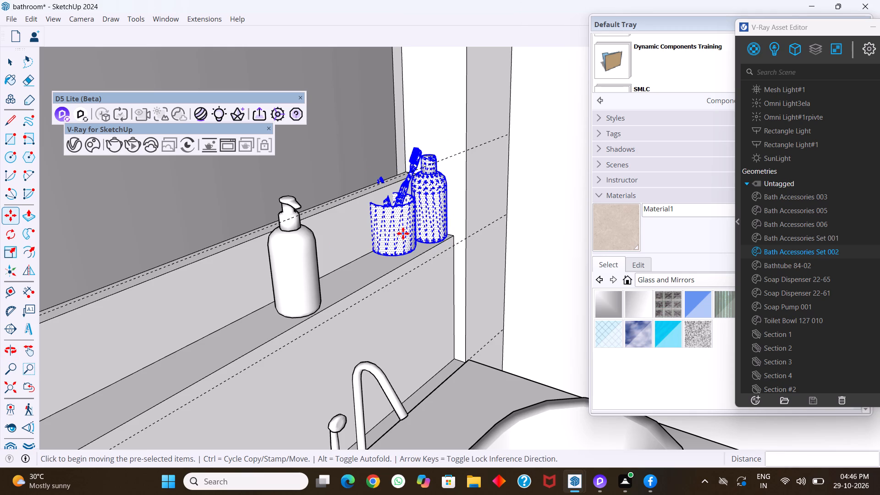
middle_drag(427, 243, 372, 240)
middle_drag(420, 231, 392, 226)
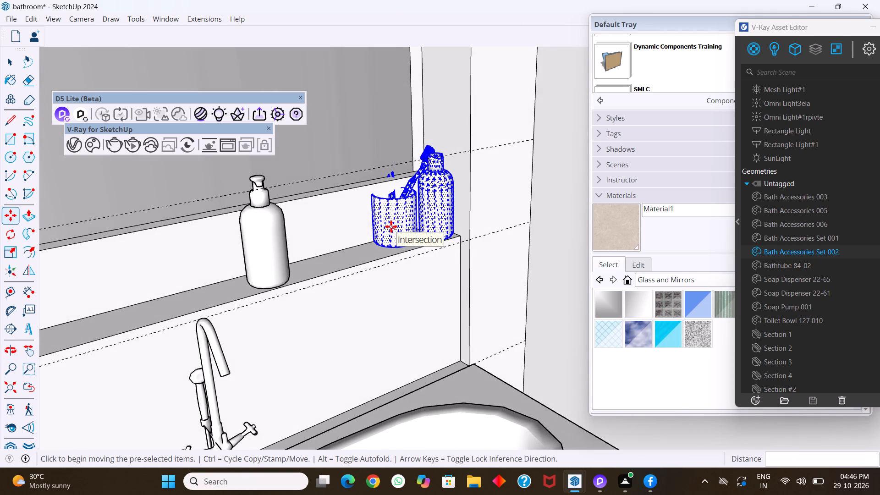
key(space)
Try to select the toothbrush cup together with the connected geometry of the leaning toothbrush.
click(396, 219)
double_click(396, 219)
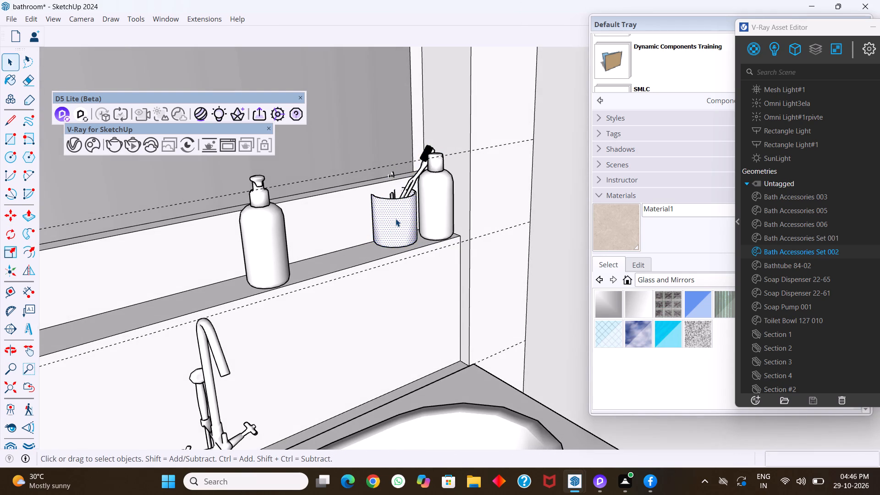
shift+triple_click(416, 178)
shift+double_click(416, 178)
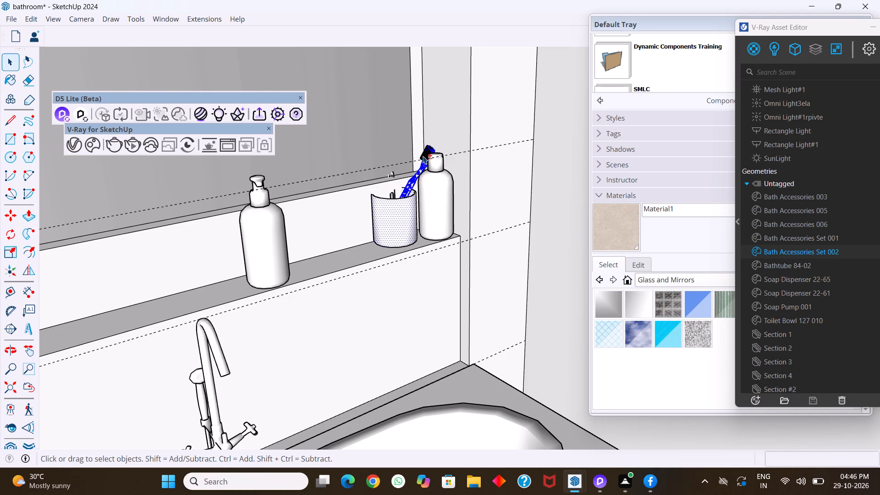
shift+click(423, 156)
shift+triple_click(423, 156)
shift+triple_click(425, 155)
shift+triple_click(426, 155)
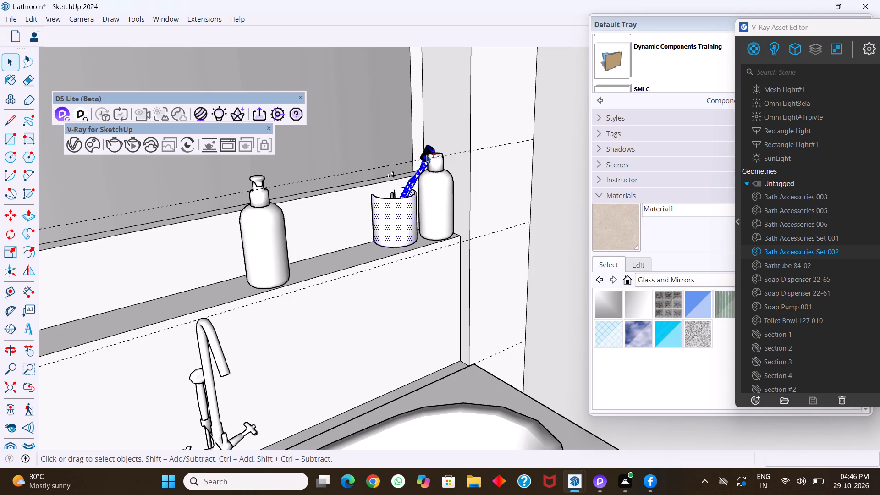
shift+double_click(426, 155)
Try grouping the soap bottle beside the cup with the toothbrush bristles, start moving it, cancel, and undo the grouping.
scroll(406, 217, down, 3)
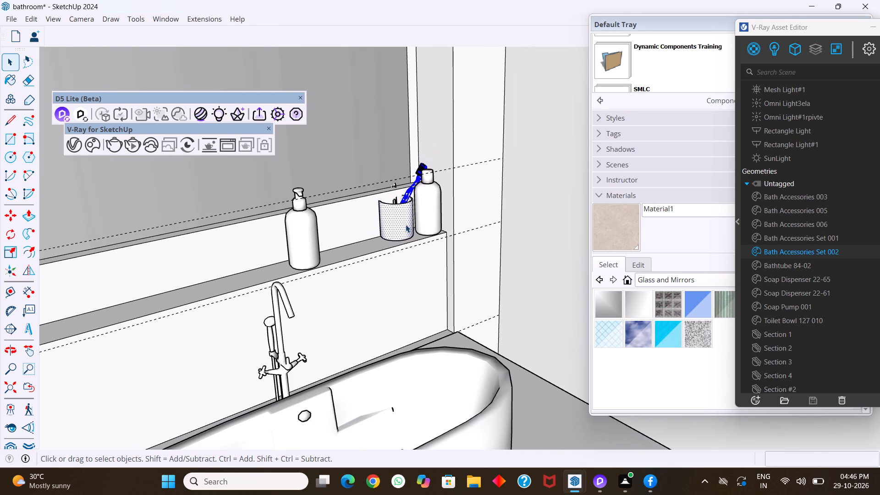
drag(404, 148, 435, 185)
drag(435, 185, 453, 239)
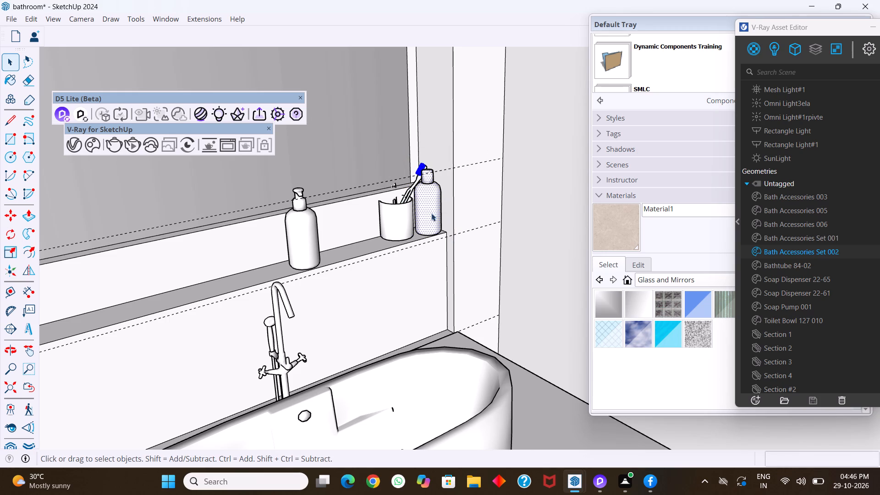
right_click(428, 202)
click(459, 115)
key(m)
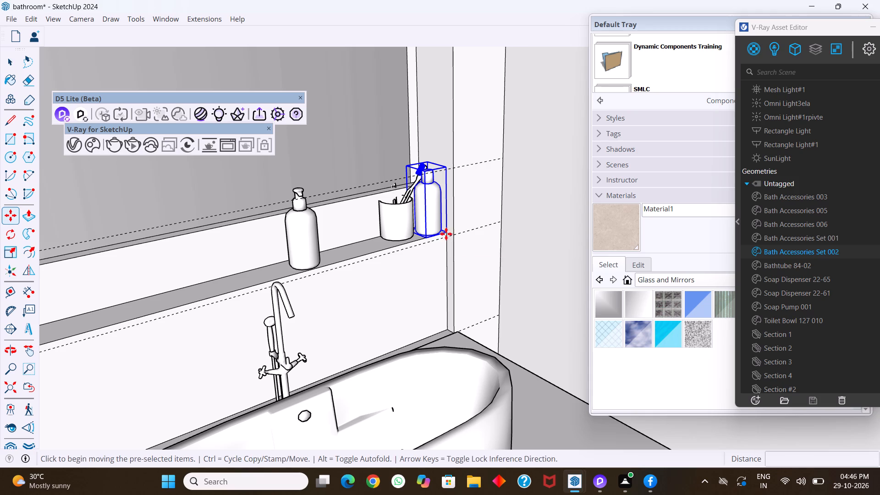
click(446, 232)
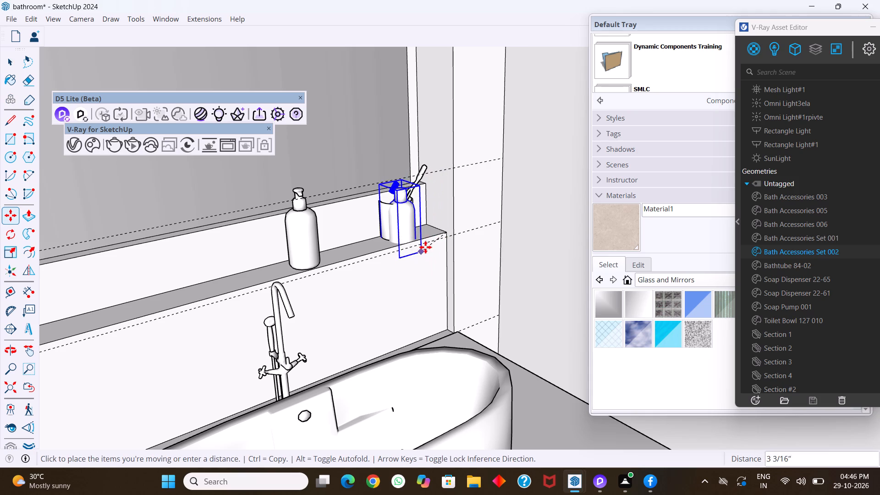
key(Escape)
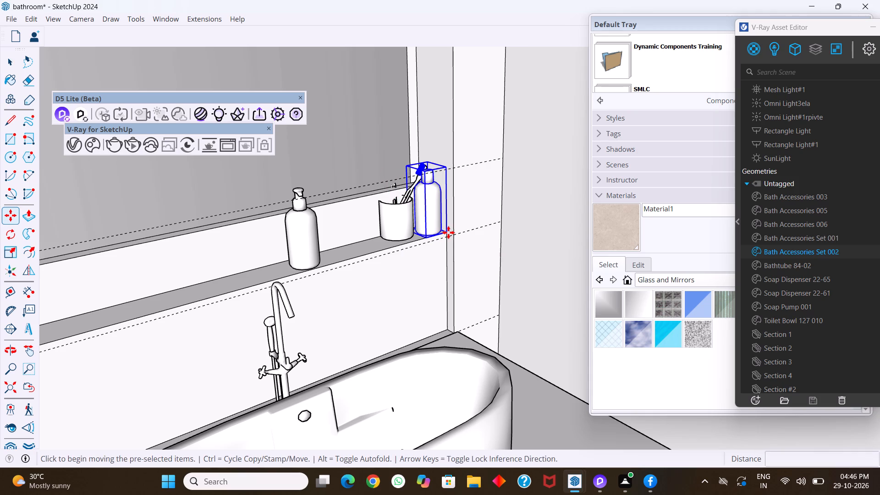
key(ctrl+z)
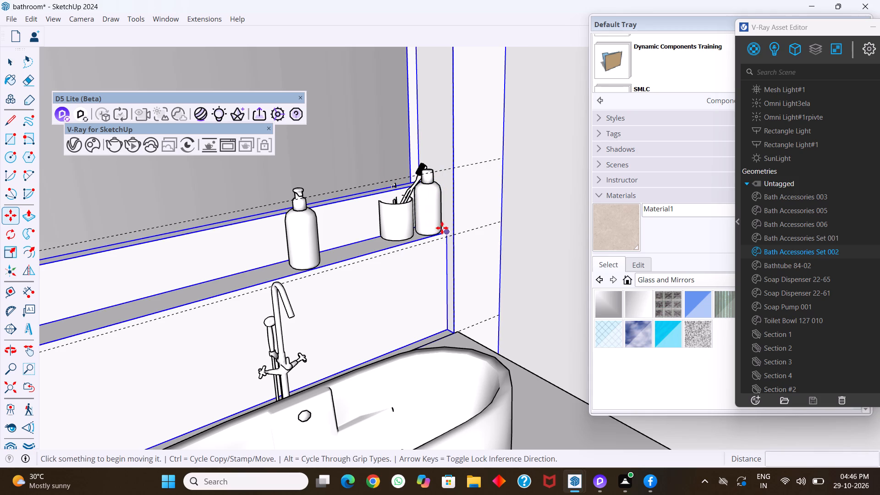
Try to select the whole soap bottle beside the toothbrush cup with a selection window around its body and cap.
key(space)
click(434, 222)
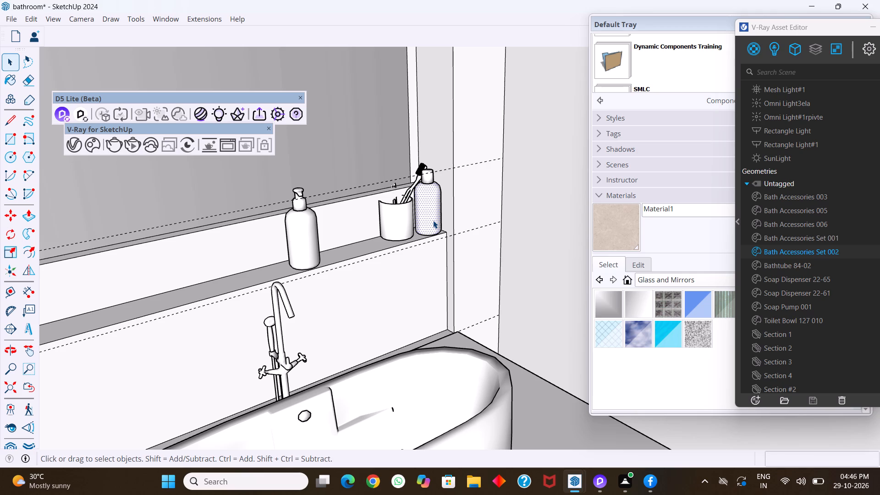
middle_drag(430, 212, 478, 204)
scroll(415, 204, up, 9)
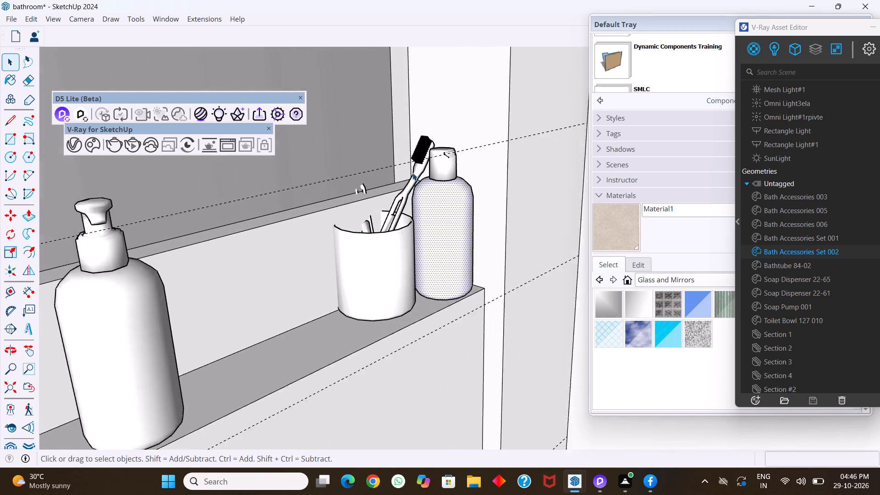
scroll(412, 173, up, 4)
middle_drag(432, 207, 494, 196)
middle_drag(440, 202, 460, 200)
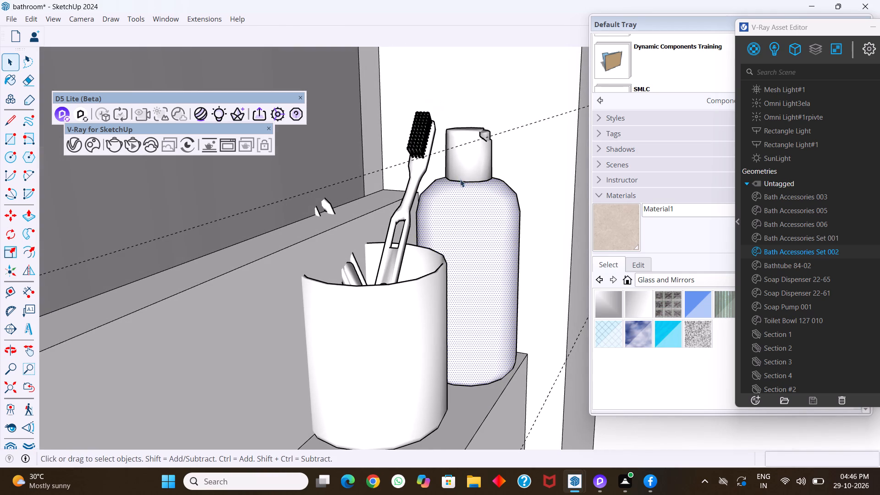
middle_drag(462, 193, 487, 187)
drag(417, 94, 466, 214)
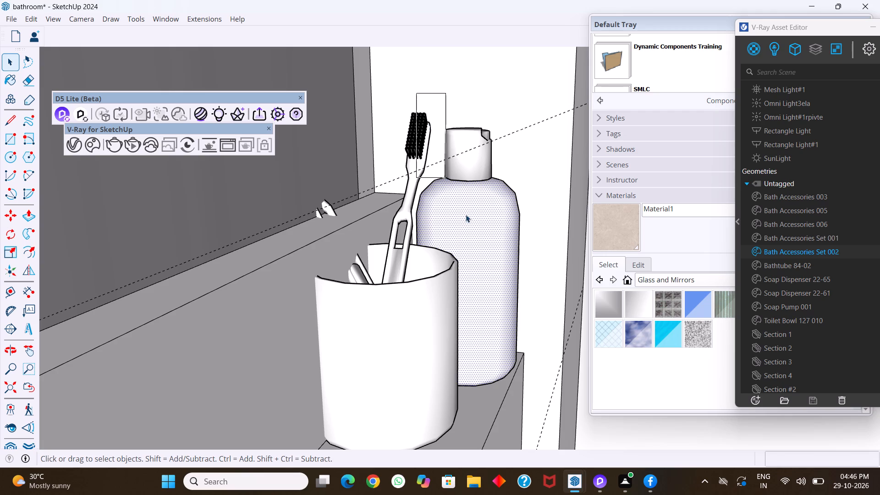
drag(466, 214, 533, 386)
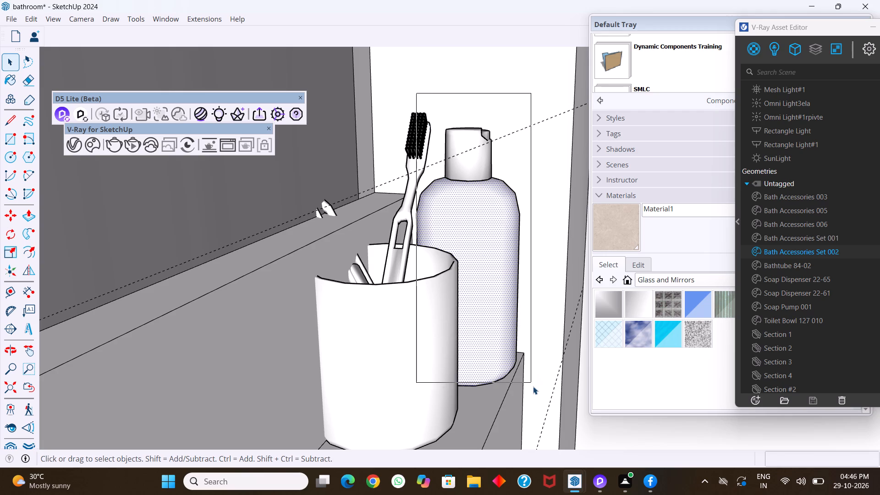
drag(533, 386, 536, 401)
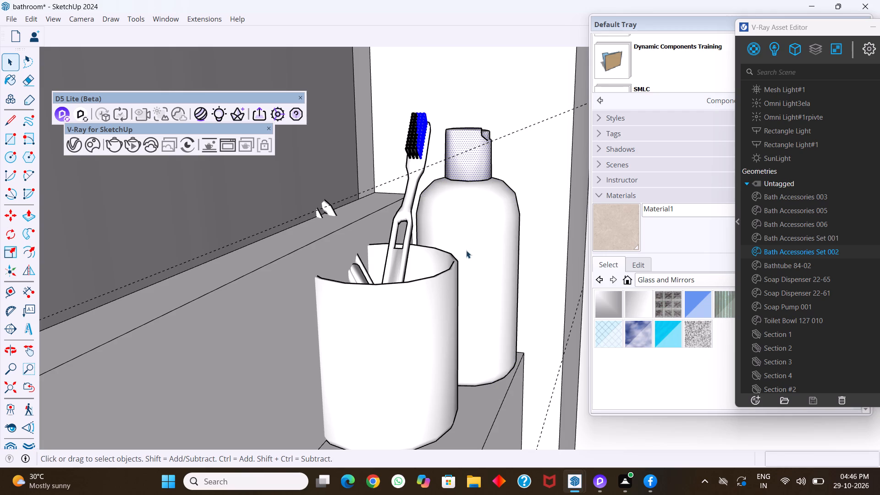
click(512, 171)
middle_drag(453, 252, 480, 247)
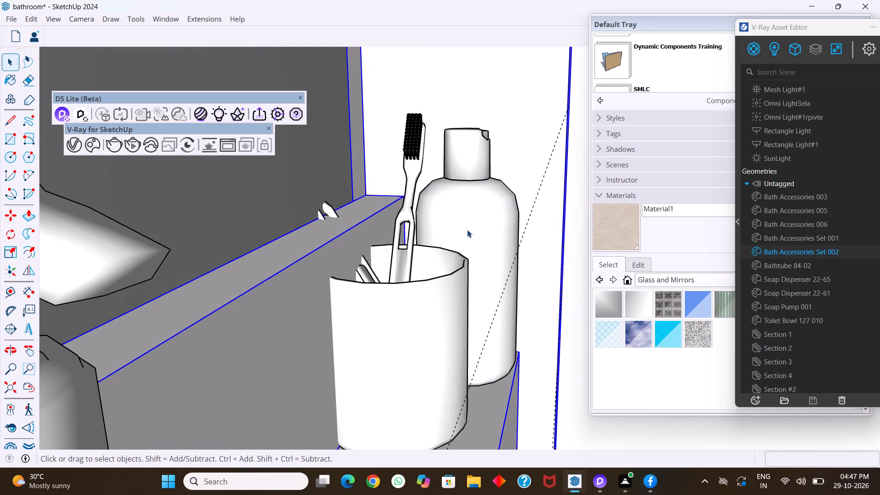
Group the body and cap of the soap bottle beside the toothbrush cup.
click(466, 227)
middle_drag(440, 204, 399, 377)
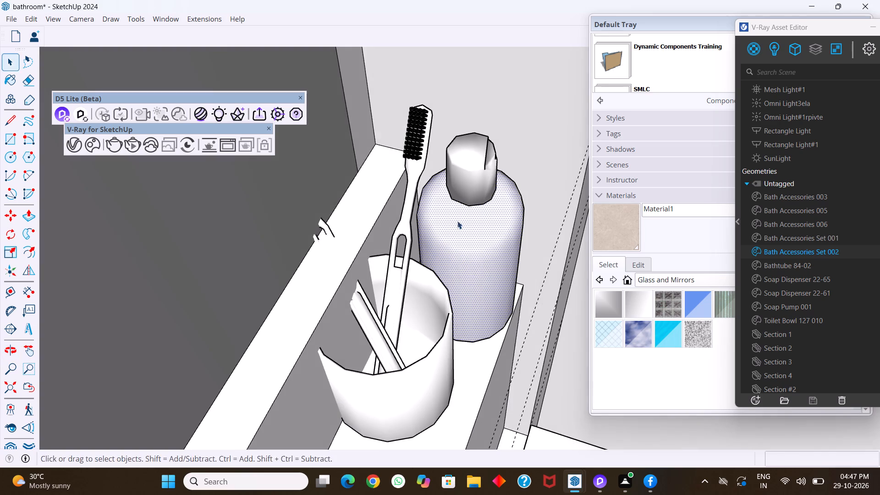
middle_drag(457, 221, 381, 241)
middle_drag(489, 225, 397, 227)
middle_drag(497, 211, 423, 217)
middle_drag(493, 252, 459, 246)
middle_drag(508, 247, 455, 161)
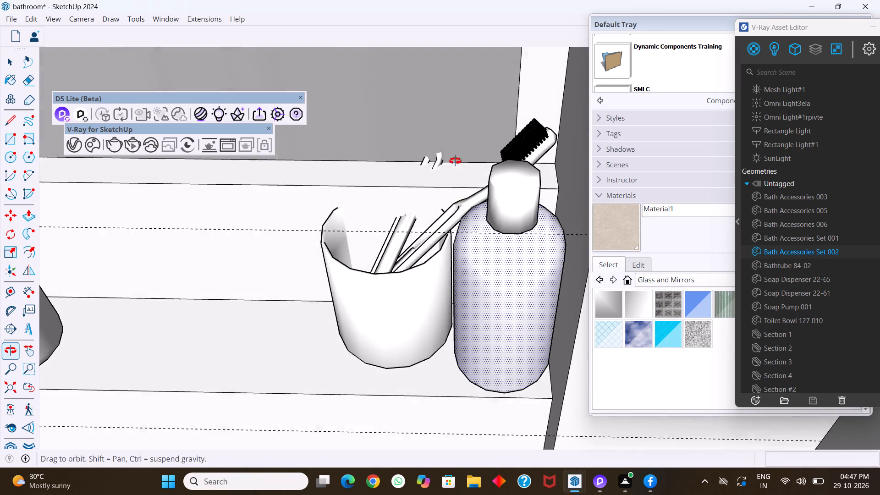
middle_drag(455, 161, 458, 114)
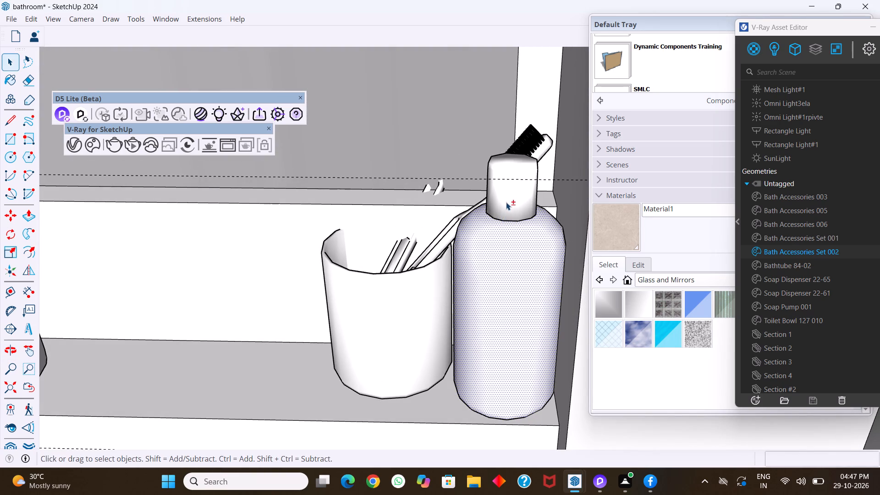
shift+triple_click(506, 201)
shift+click(513, 242)
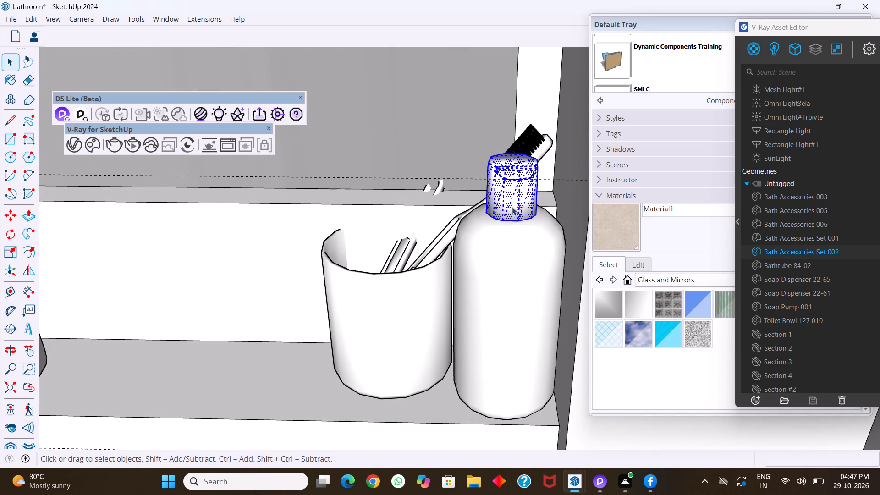
shift+click(512, 206)
double_click(508, 268)
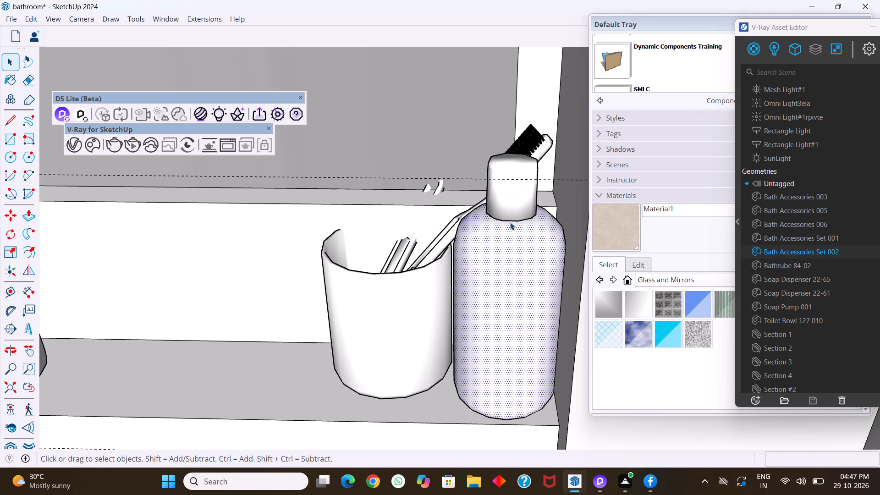
shift+double_click(511, 205)
right_click(511, 205)
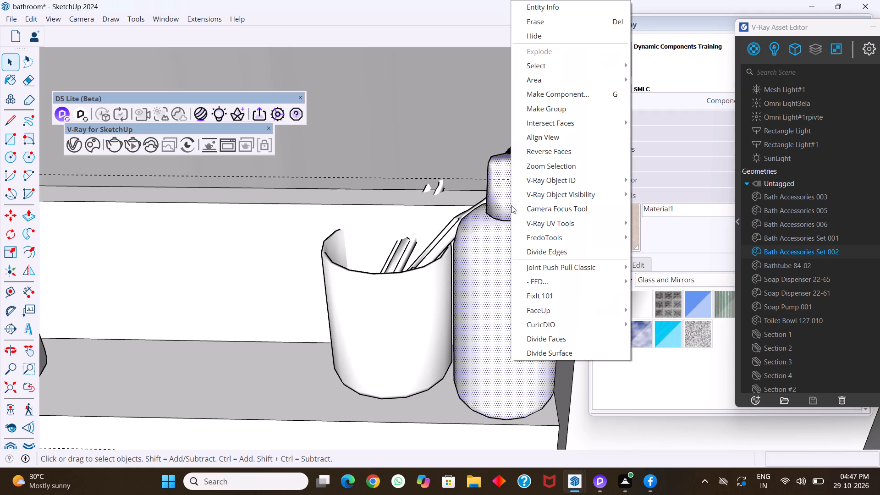
click(538, 107)
Move the grouped soap bottle about 9 15/16" along the ledge to stand beside the pump bottle.
scroll(412, 299, down, 4)
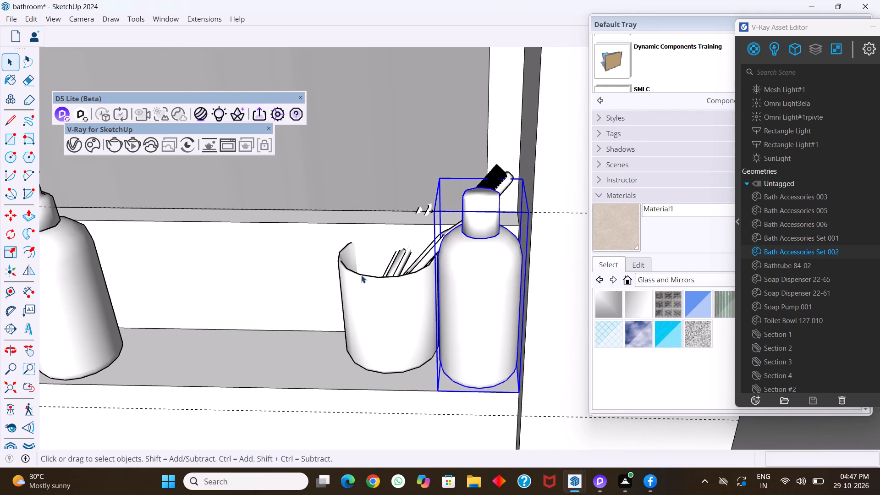
key(m)
click(522, 393)
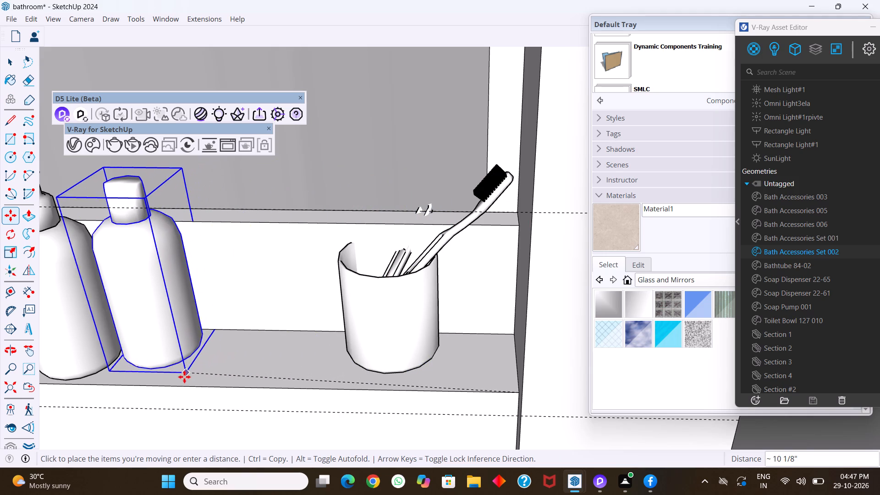
click(184, 384)
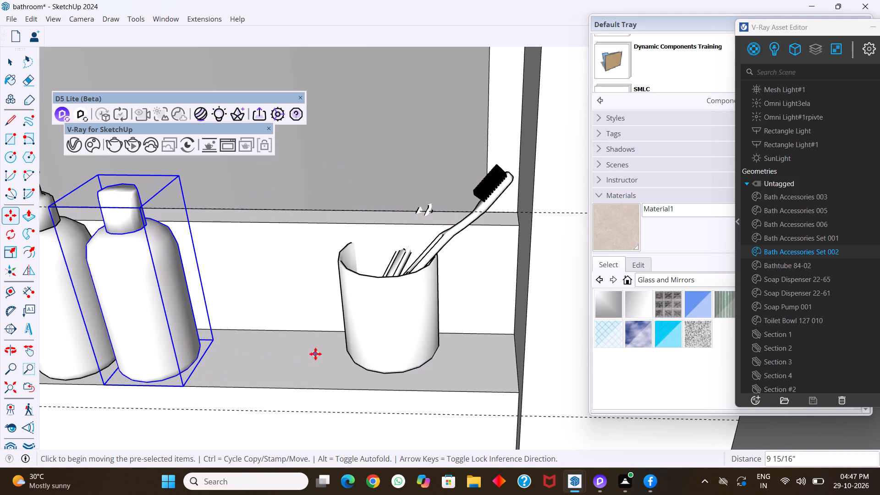
Group the toothbrush cup together with its toothbrushes.
key(space)
click(382, 329)
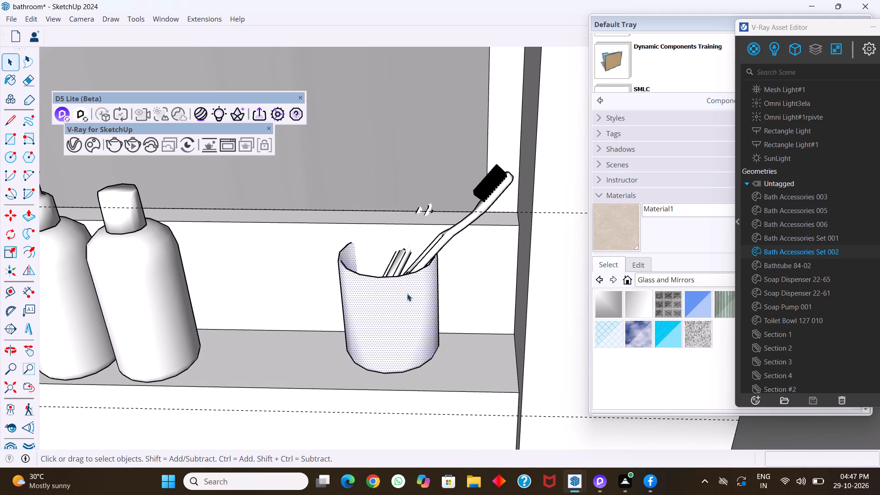
drag(320, 111, 368, 252)
drag(368, 252, 491, 315)
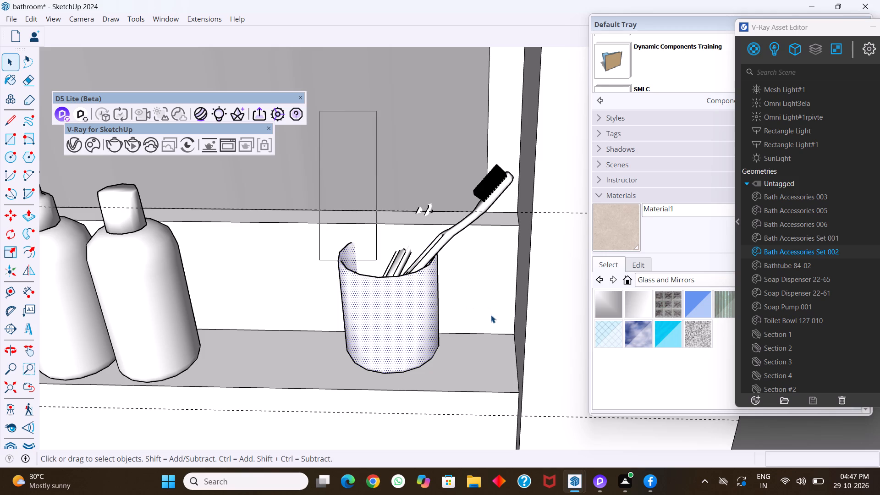
drag(491, 315, 517, 392)
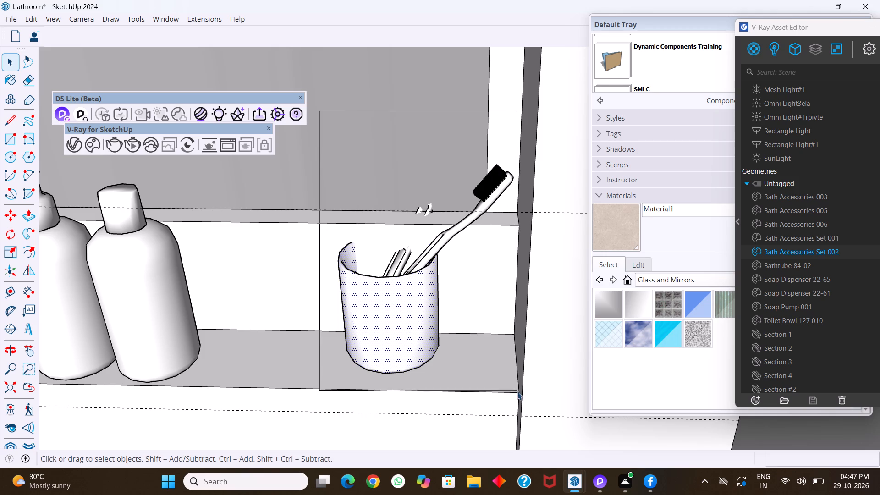
drag(517, 392, 518, 395)
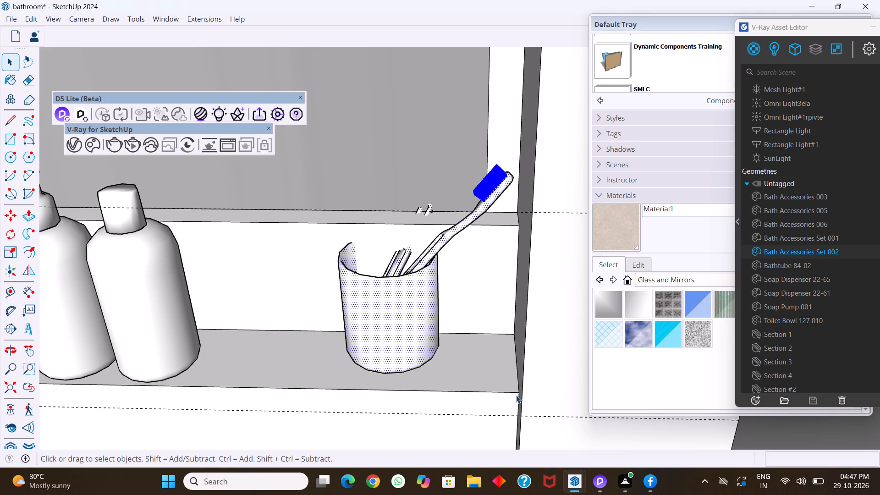
right_click(379, 311)
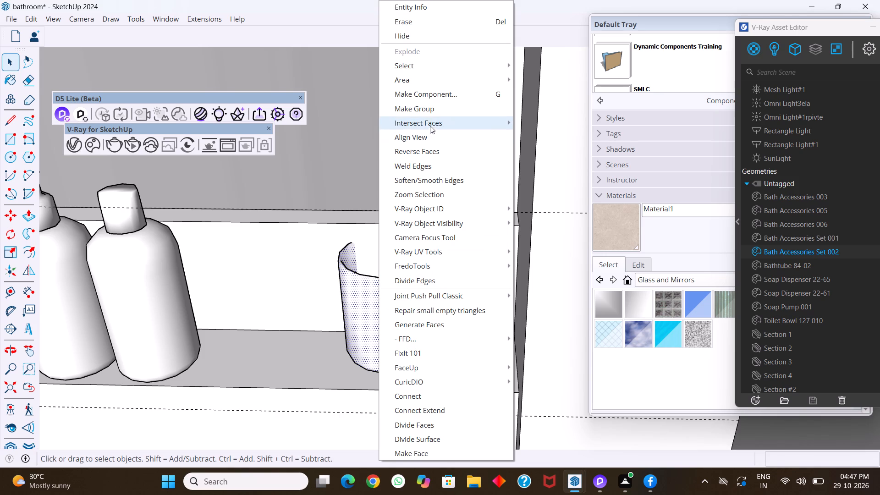
click(430, 111)
Move the toothbrush cup group about 1 7/8" so its base corner meets the front end corner of the ledge.
key(m)
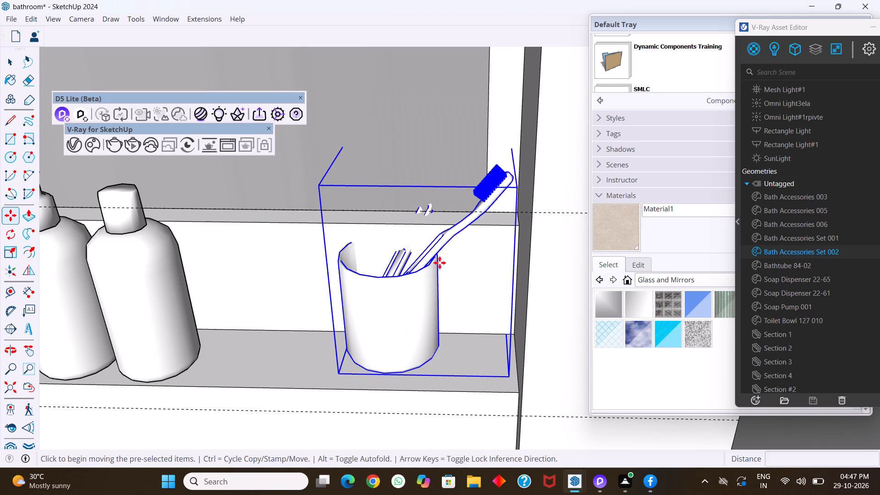
click(511, 377)
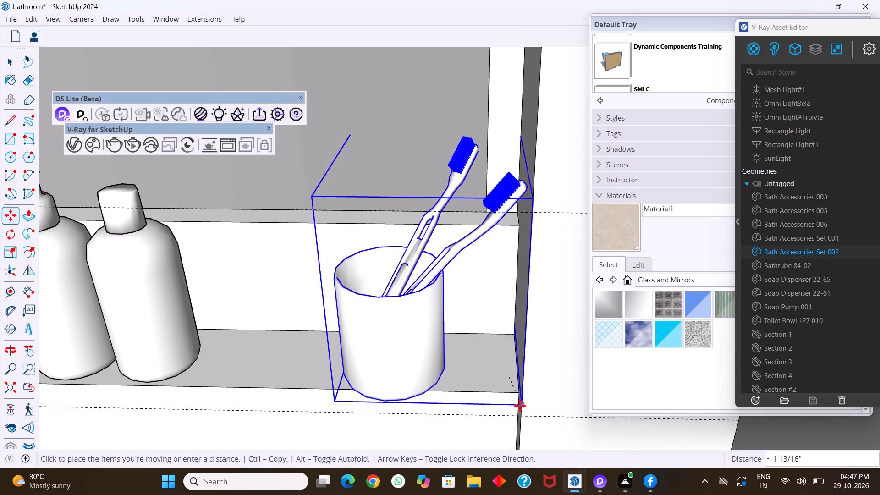
scroll(469, 397, down, 1)
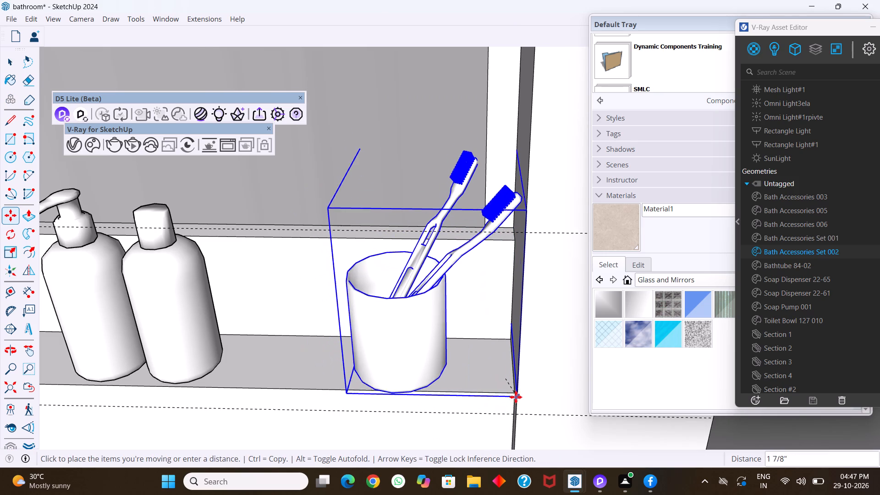
click(517, 396)
scroll(433, 362, down, 12)
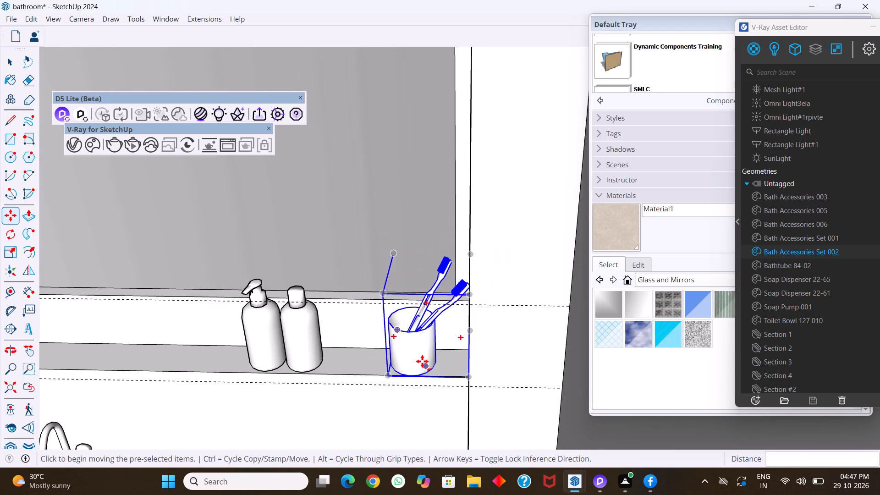
scroll(422, 361, down, 6)
key(space)
Move the curved soap dispenser (Soap Dispenser 22-61) about 2' 2 5/8" back across the vanity countertop toward the wall.
scroll(422, 347, down, 9)
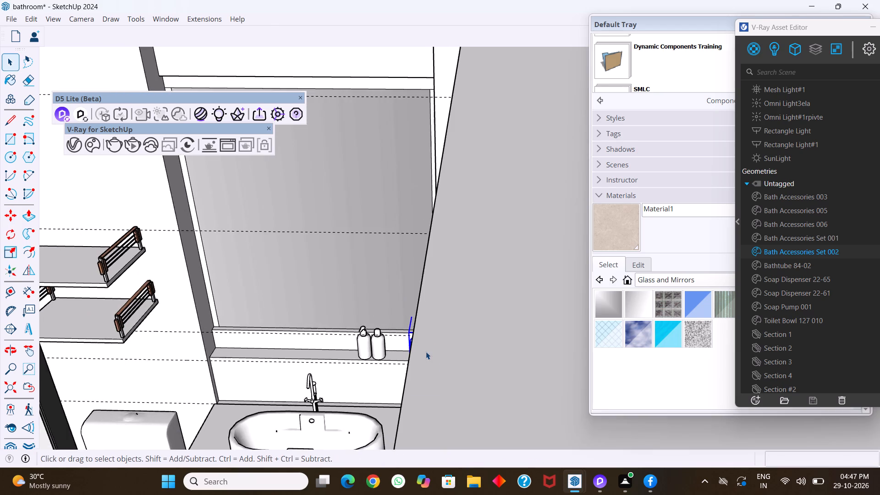
middle_drag(426, 352, 527, 279)
scroll(462, 240, down, 1)
click(491, 155)
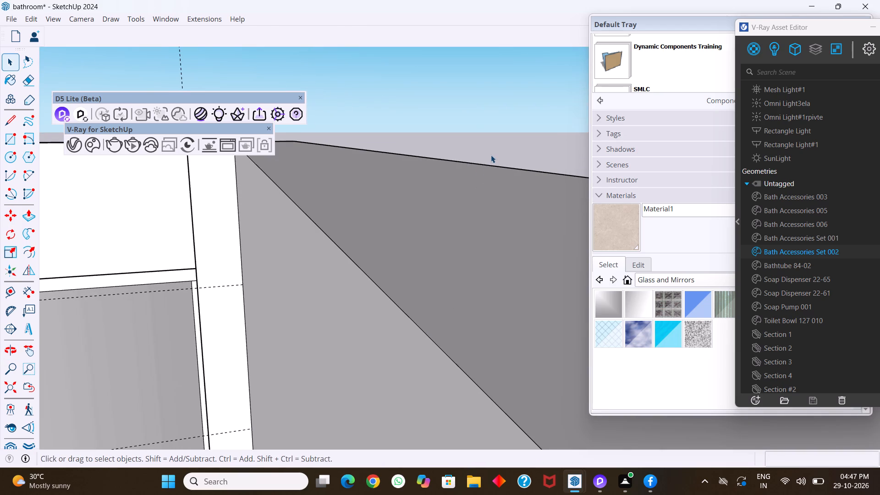
scroll(491, 155, down, 8)
middle_drag(377, 293, 349, 290)
scroll(372, 310, up, 9)
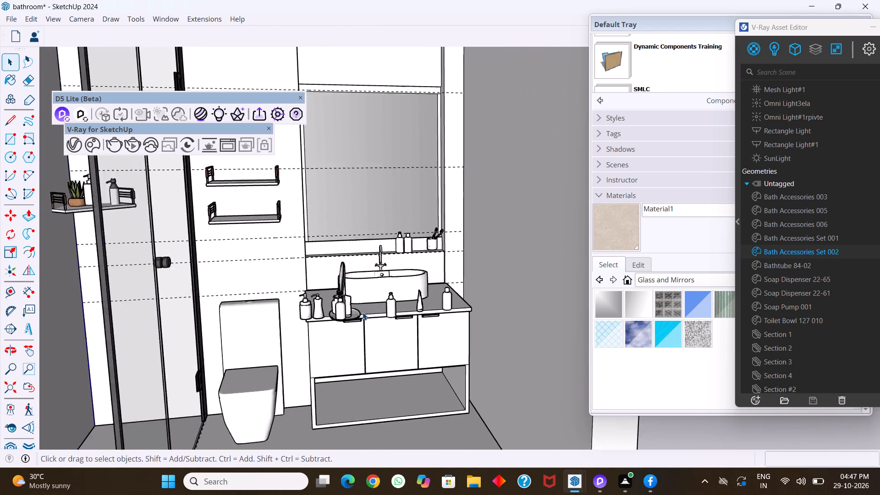
scroll(363, 312, up, 7)
middle_drag(299, 323, 291, 324)
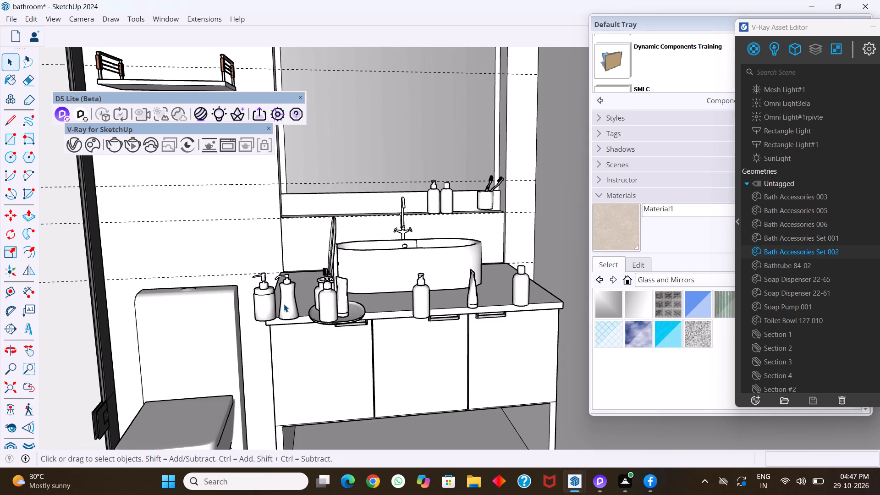
scroll(283, 302, up, 4)
click(293, 307)
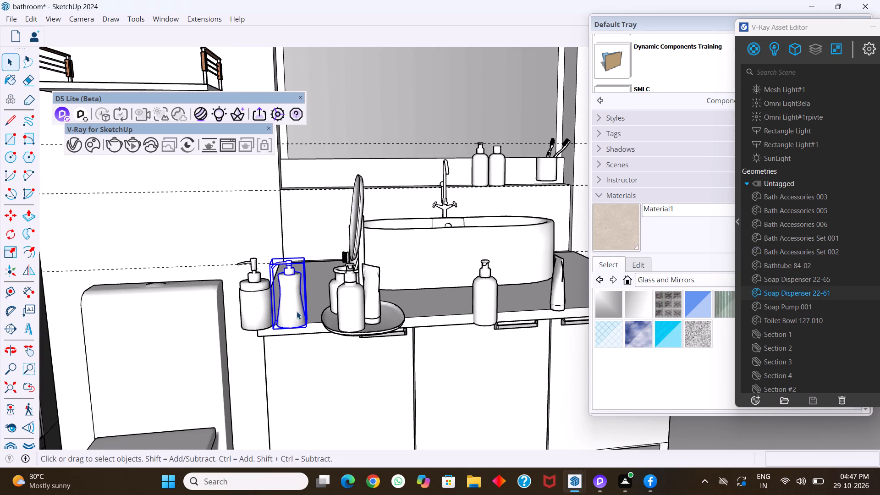
middle_drag(315, 343, 352, 354)
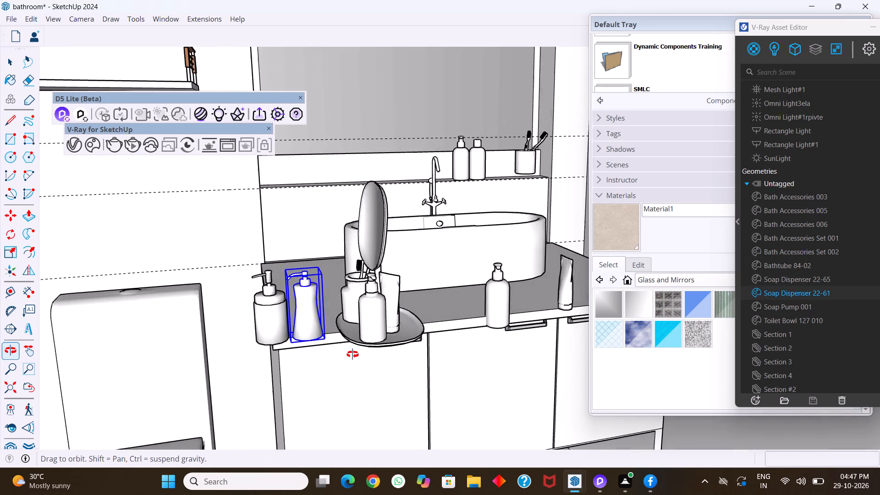
middle_drag(352, 354, 326, 357)
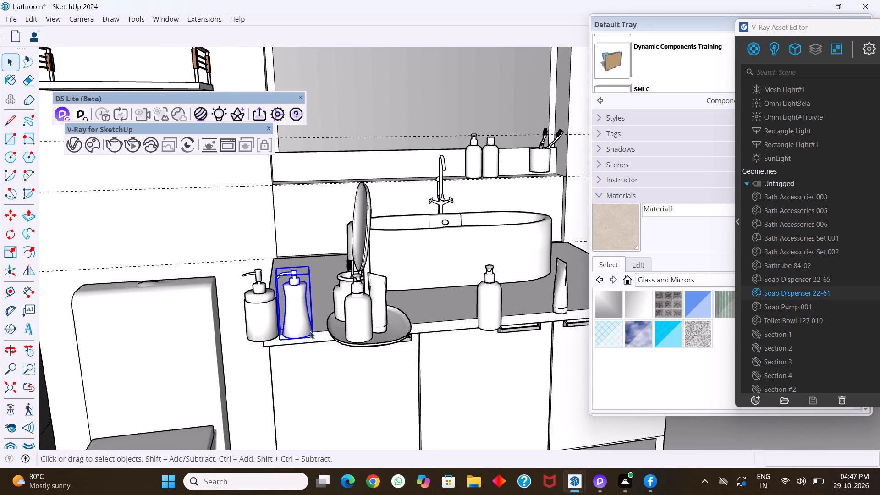
key(m)
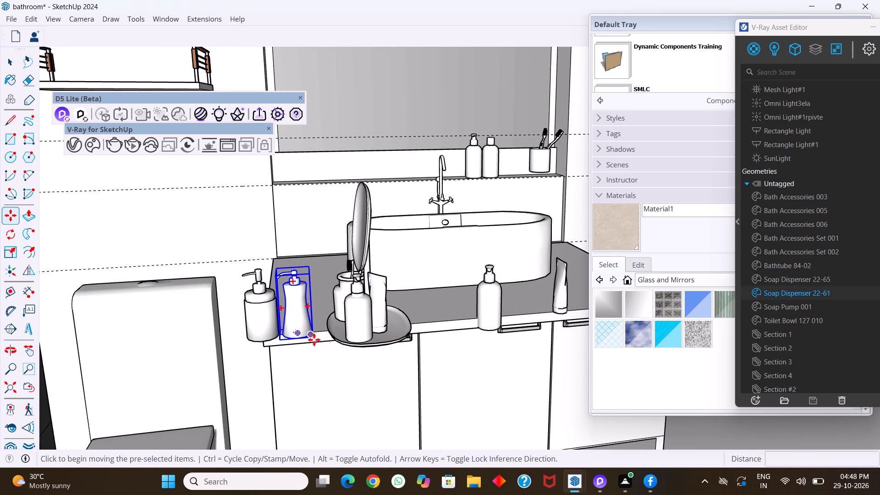
click(314, 340)
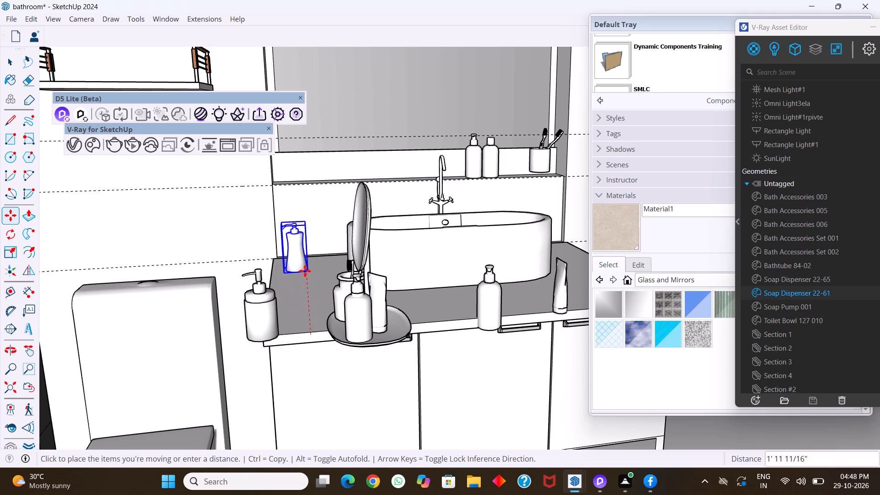
click(304, 265)
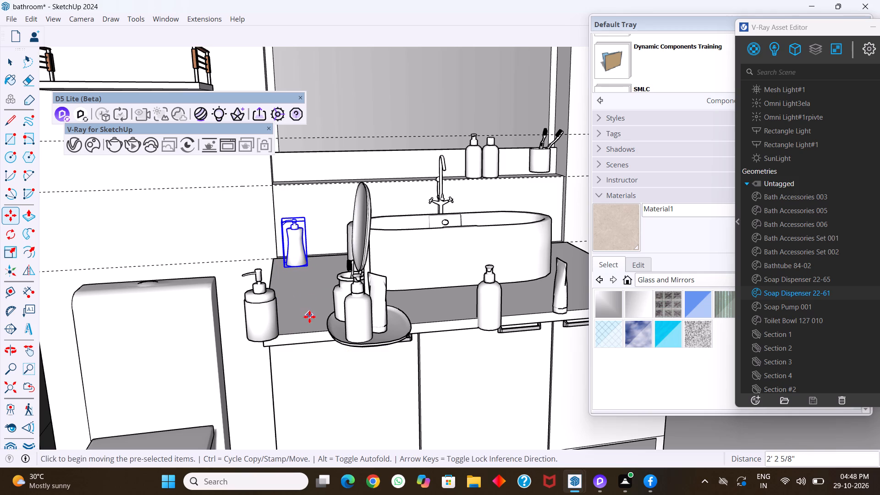
key(space)
Move the cylindrical soap dispenser (Soap Dispenser 22-65) about 1' 6 7/8" back to stand just in front of the curved dispenser.
click(260, 334)
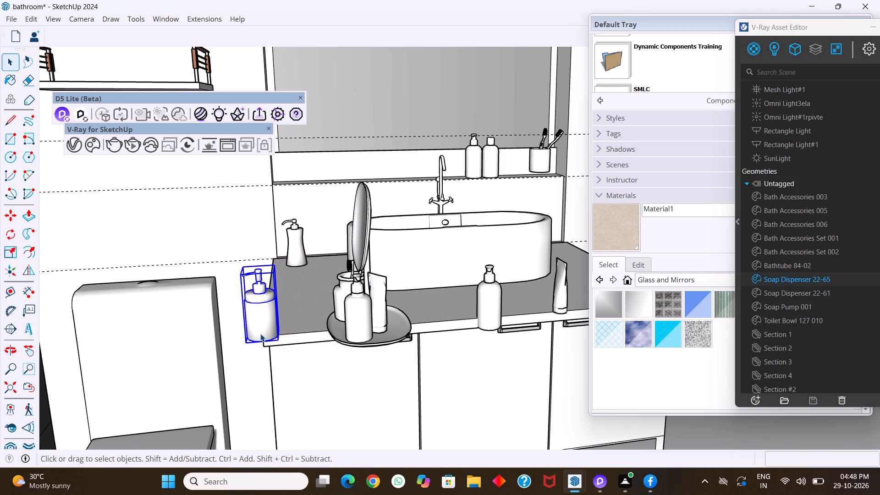
key(m)
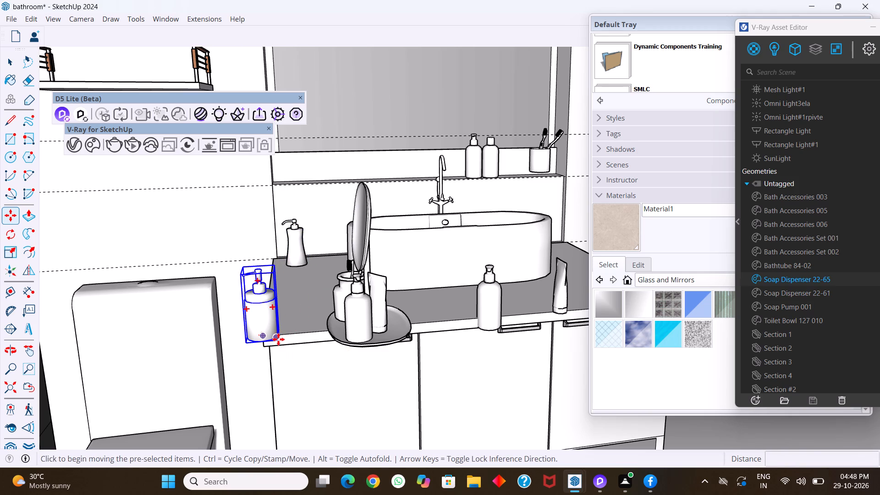
click(278, 339)
click(311, 281)
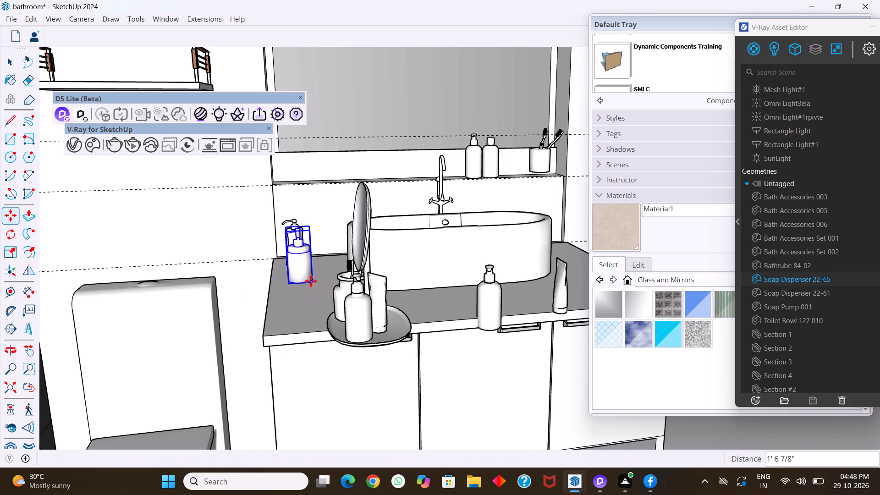
key(space)
Delete the round tray accessory set and the pump bottle in front of the basin from the countertop.
scroll(283, 322, down, 8)
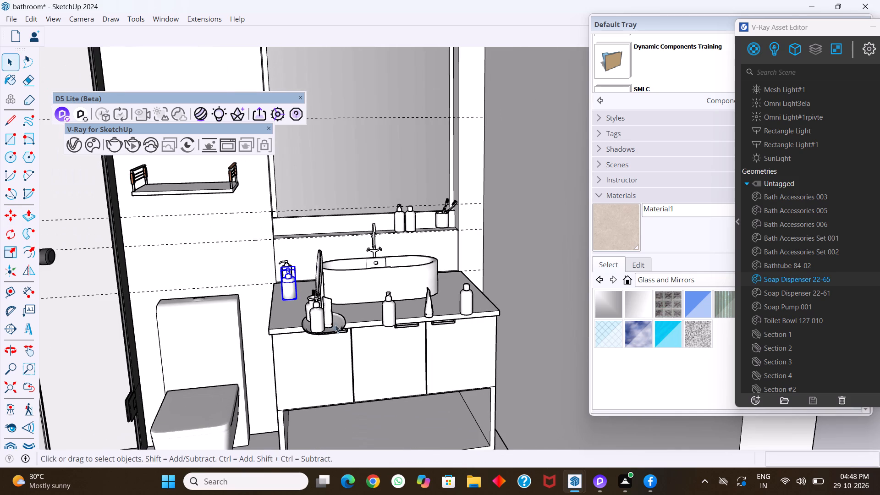
click(327, 320)
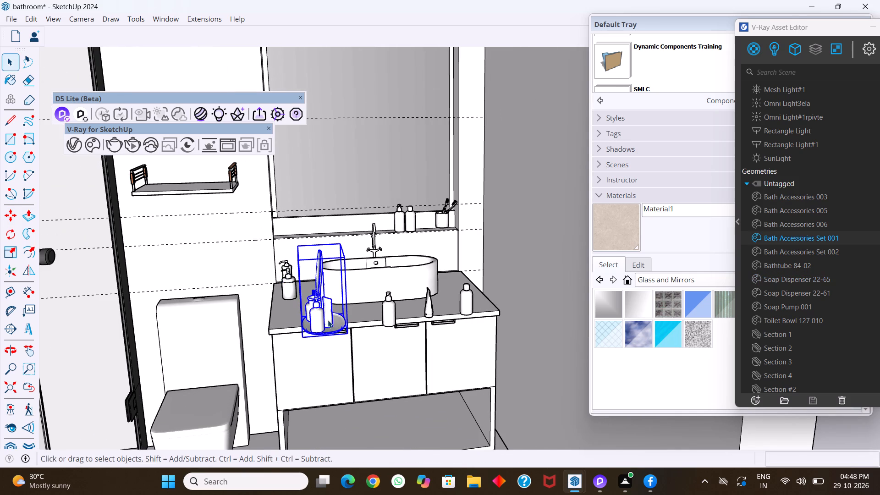
key(Delete)
click(390, 308)
key(Delete)
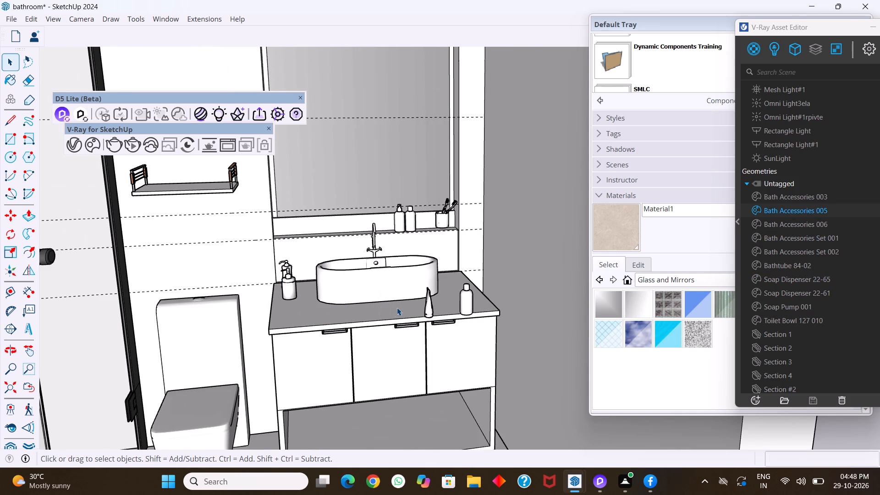
Move the tapered tube (Bath Accessories 003) about 3' 6" from the countertop onto the mirror ledge, at the end opposite the toothbrush cup.
click(427, 304)
key(m)
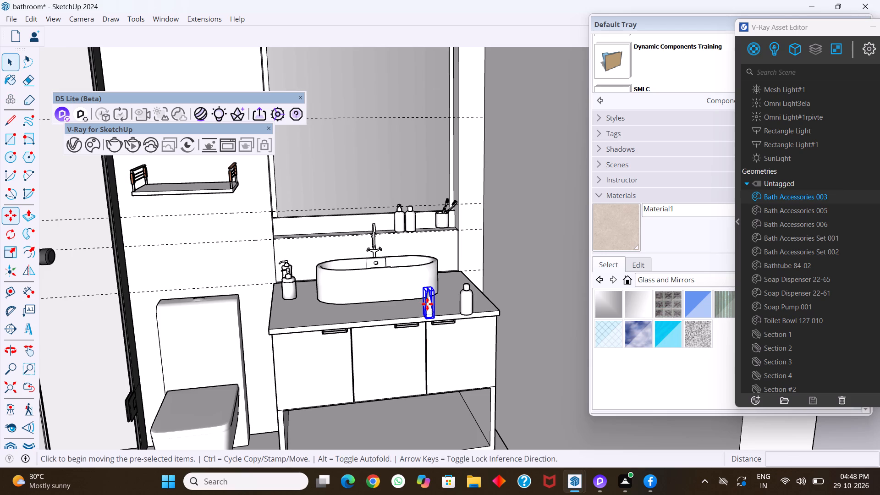
scroll(428, 313, up, 11)
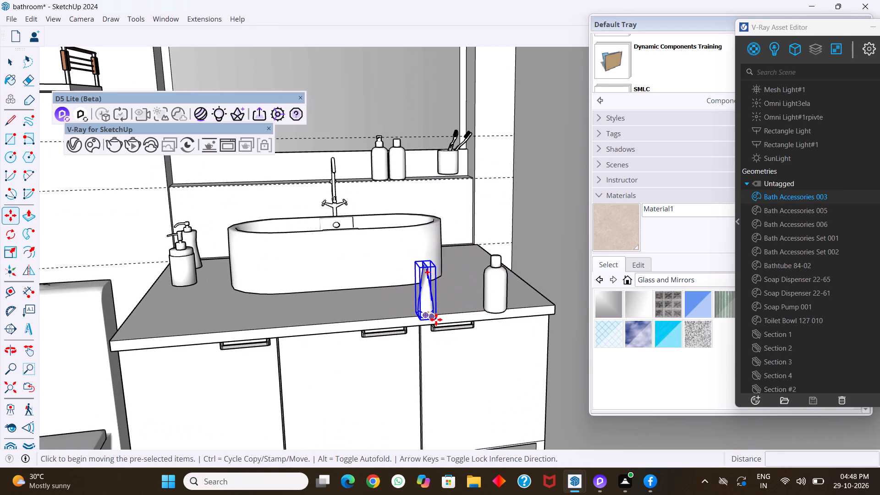
click(436, 319)
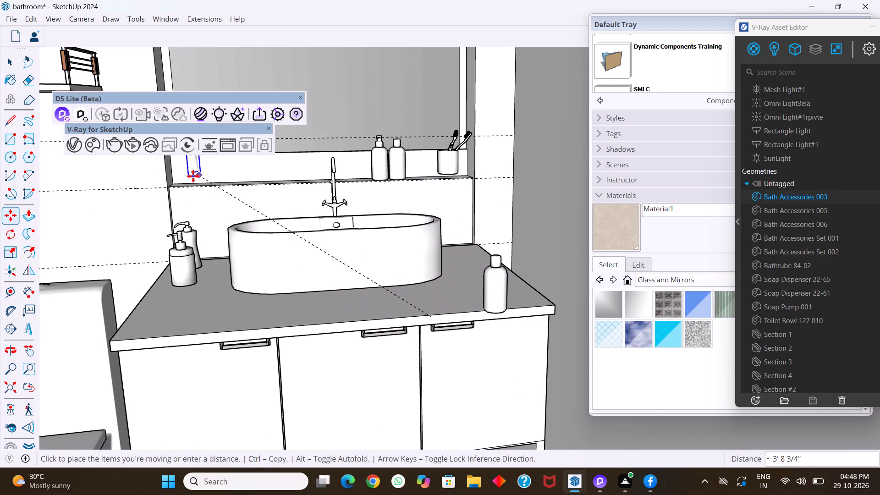
click(198, 184)
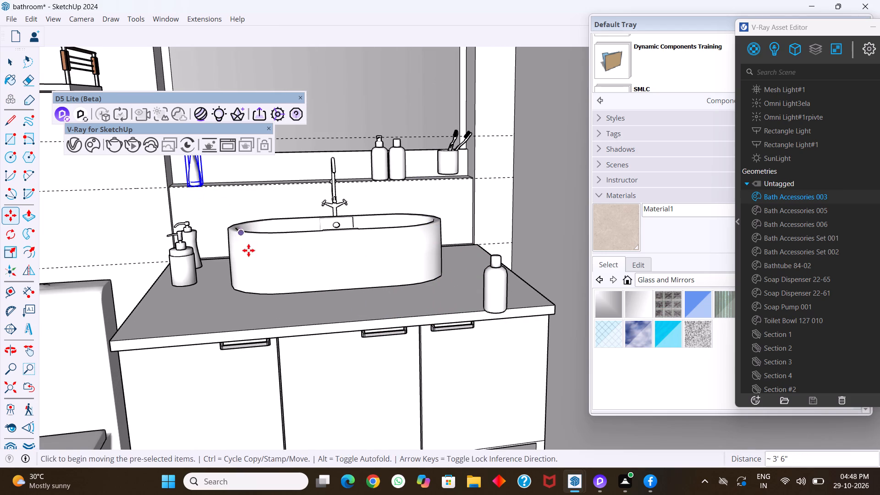
middle_drag(242, 253, 325, 304)
key(space)
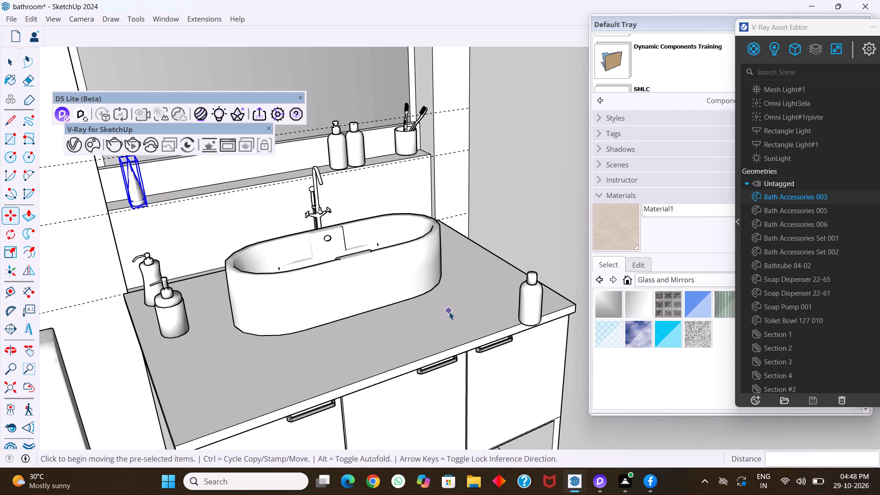
click(444, 304)
Delete the remaining capped bottle near the countertop's front corner.
middle_drag(431, 303, 398, 297)
click(518, 312)
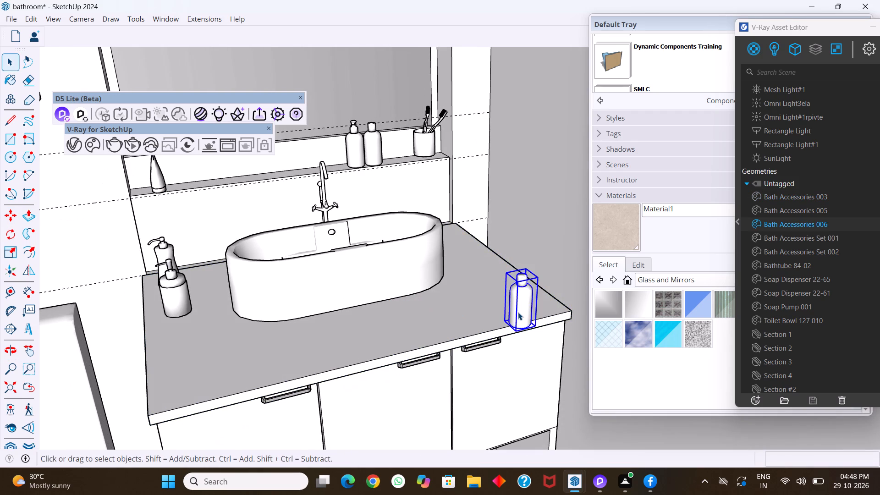
key(Delete)
Delete the spare soap dispenser and the spare tray accessory set standing outside the bathroom.
scroll(298, 287, down, 11)
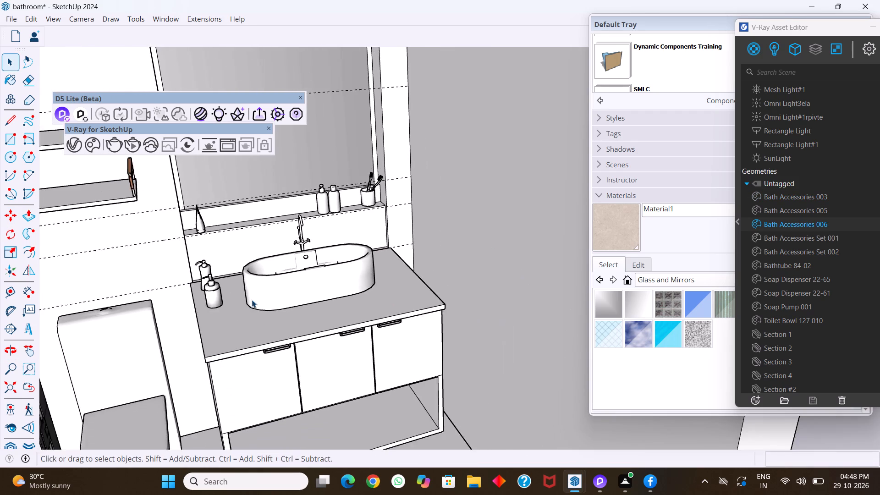
scroll(252, 300, down, 20)
scroll(252, 300, down, 2)
middle_drag(319, 331, 276, 304)
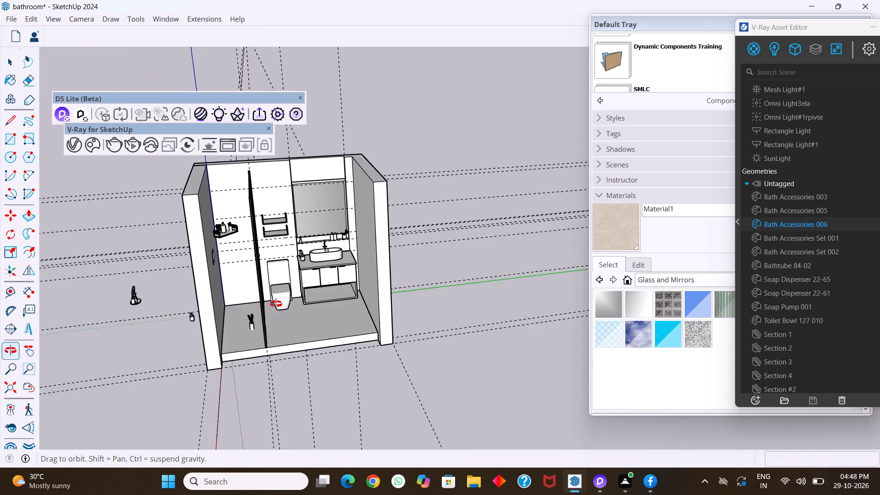
middle_drag(276, 304, 266, 285)
scroll(242, 308, up, 6)
scroll(242, 308, down, 4)
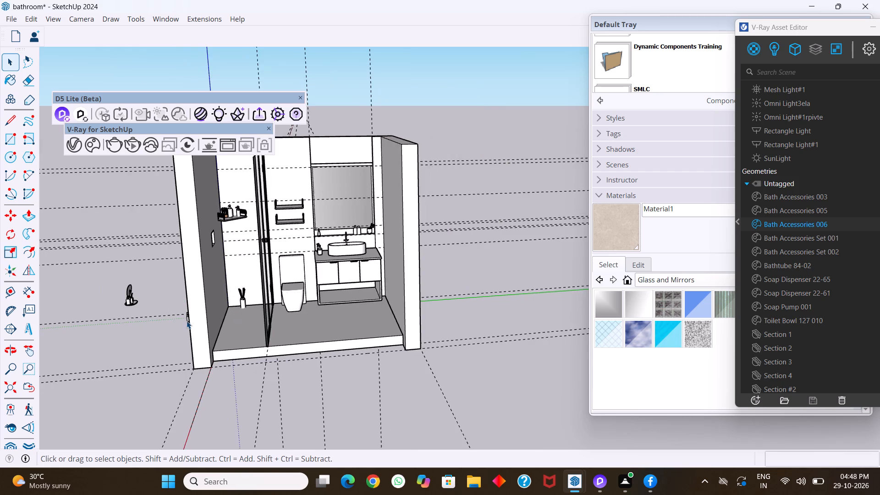
scroll(187, 321, down, 1)
middle_drag(187, 321, 221, 317)
scroll(189, 337, up, 11)
click(172, 324)
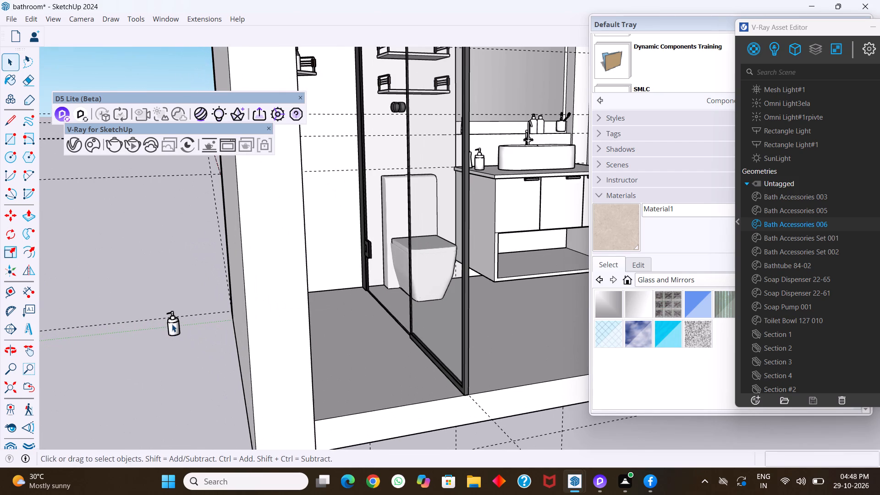
key(Delete)
scroll(128, 324, down, 9)
scroll(88, 304, up, 4)
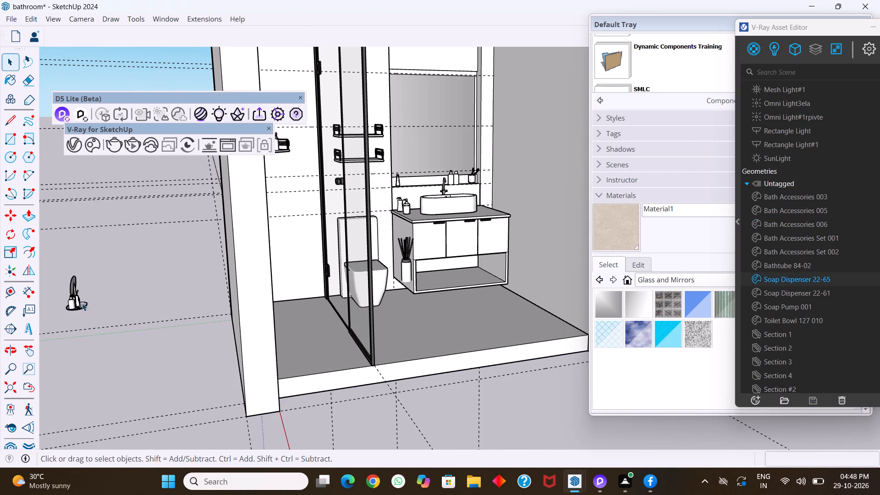
click(77, 300)
key(Delete)
Explode the spare vanity component with the framed mirror standing outside the bathroom into separate objects.
scroll(199, 297, down, 16)
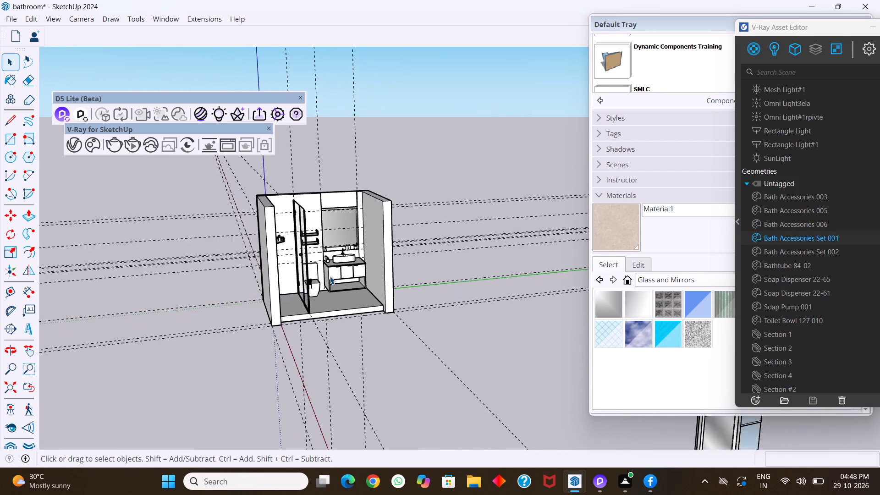
scroll(330, 276, down, 7)
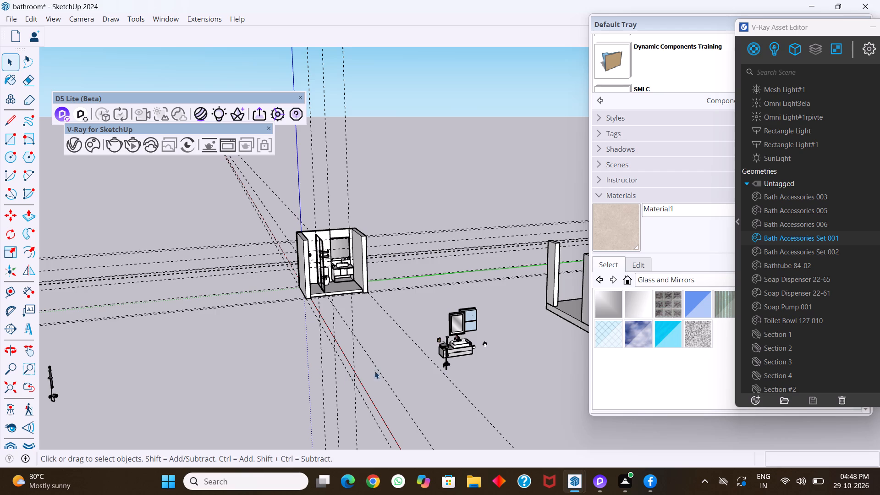
middle_drag(463, 356, 386, 367)
scroll(396, 362, up, 4)
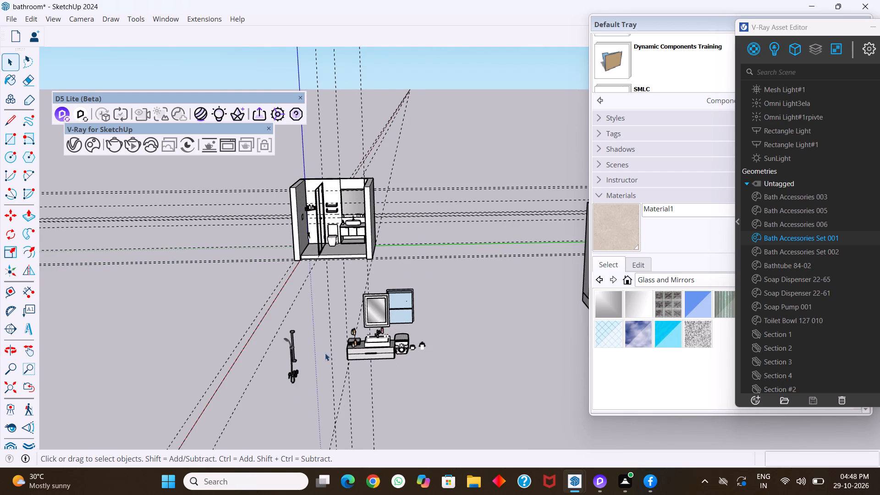
scroll(281, 353, up, 8)
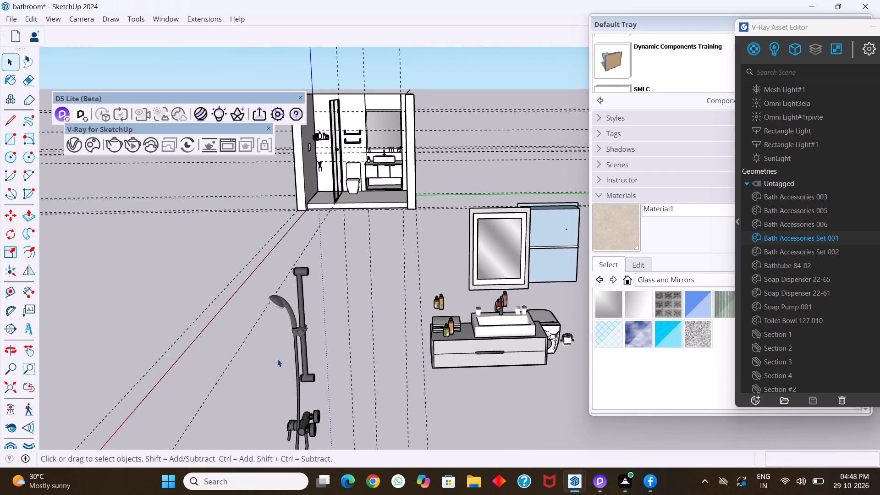
scroll(388, 348, down, 3)
scroll(427, 331, up, 14)
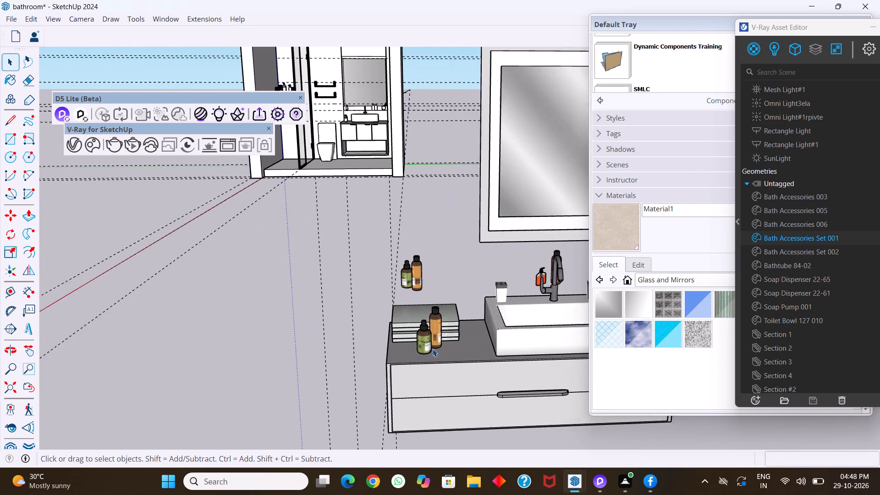
scroll(433, 349, up, 3)
scroll(395, 348, down, 9)
middle_drag(450, 357, 466, 348)
scroll(438, 343, up, 8)
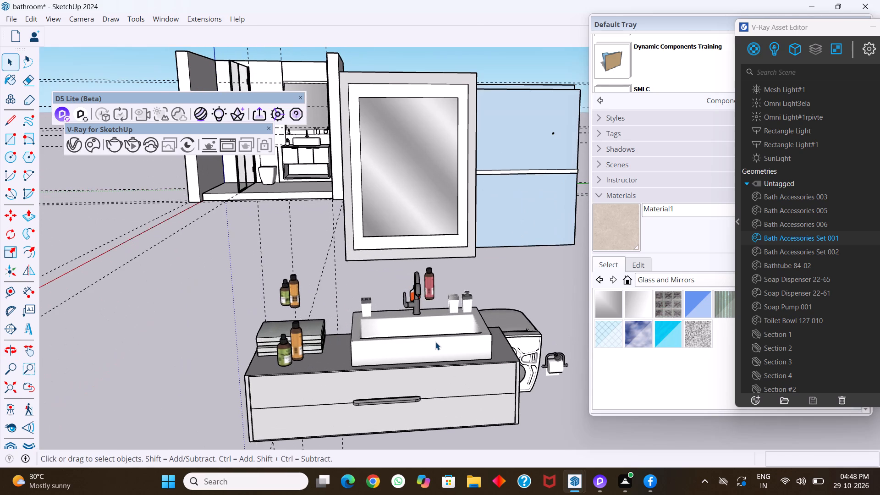
scroll(402, 331, up, 3)
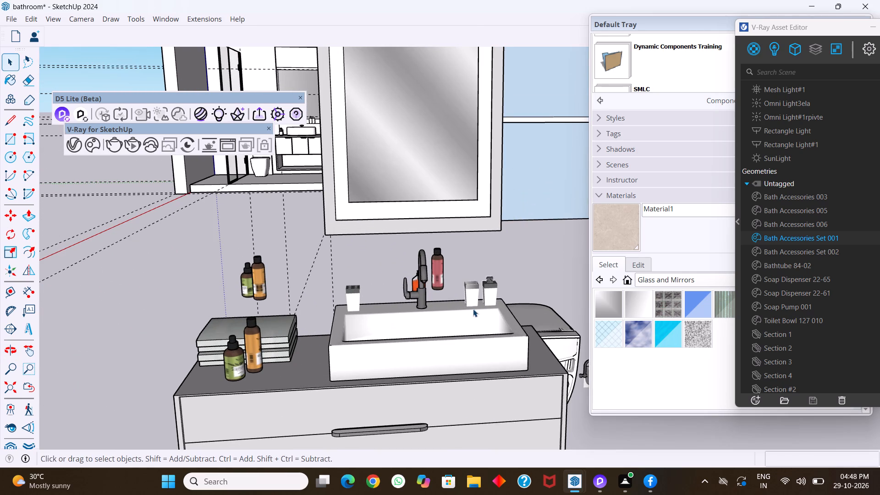
scroll(473, 308, up, 6)
click(473, 282)
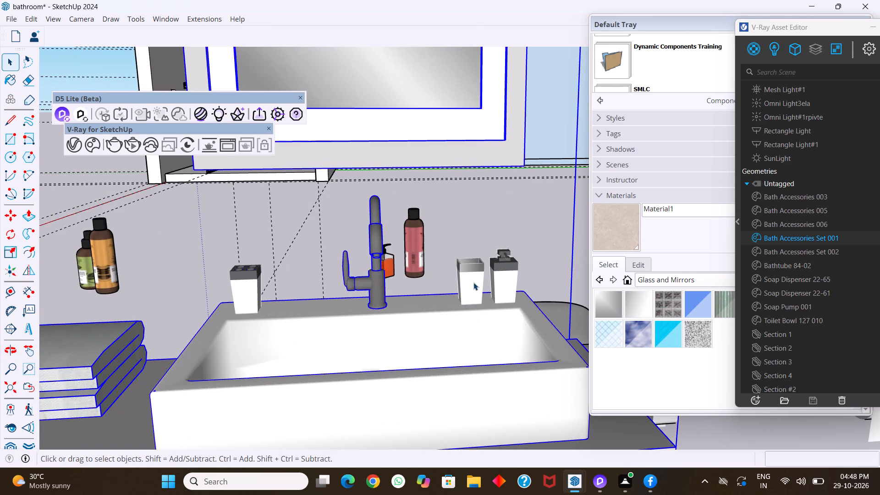
scroll(308, 346, down, 5)
right_click(313, 325)
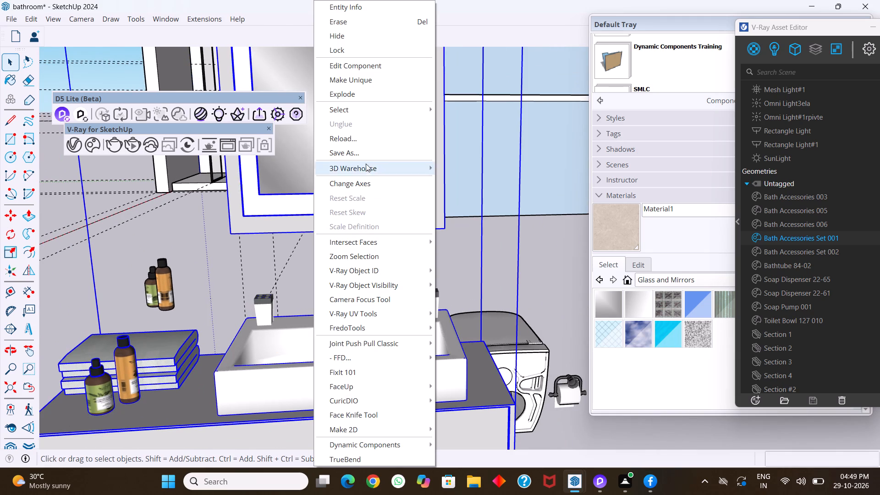
click(357, 97)
click(486, 283)
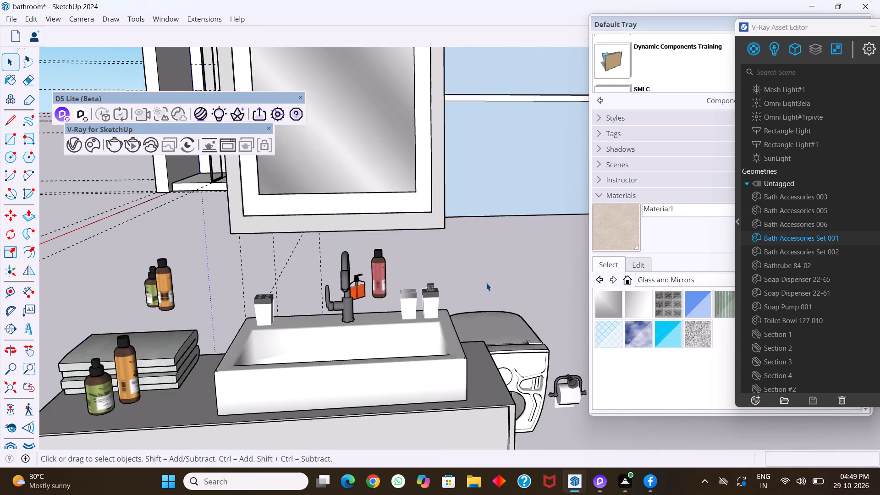
Move the three square white containers about 43' from the spare vanity's basin onto the rim of the bathroom's basin.
scroll(286, 336, down, 7)
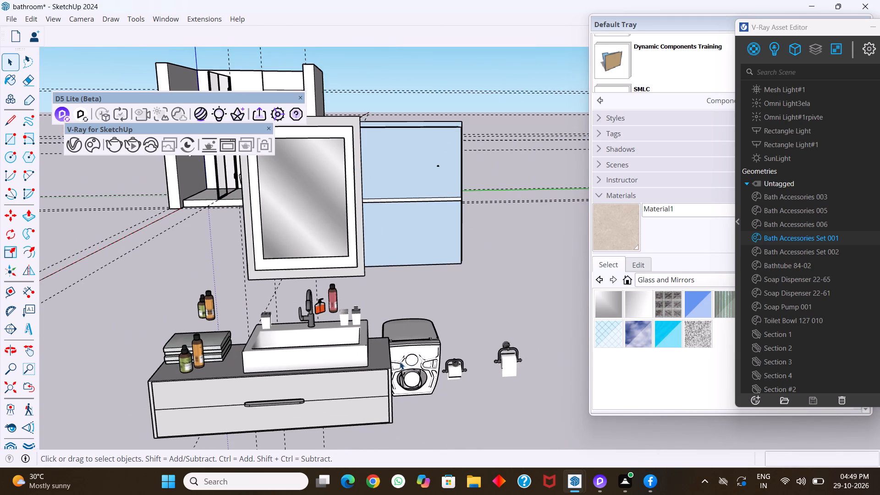
scroll(353, 305, up, 5)
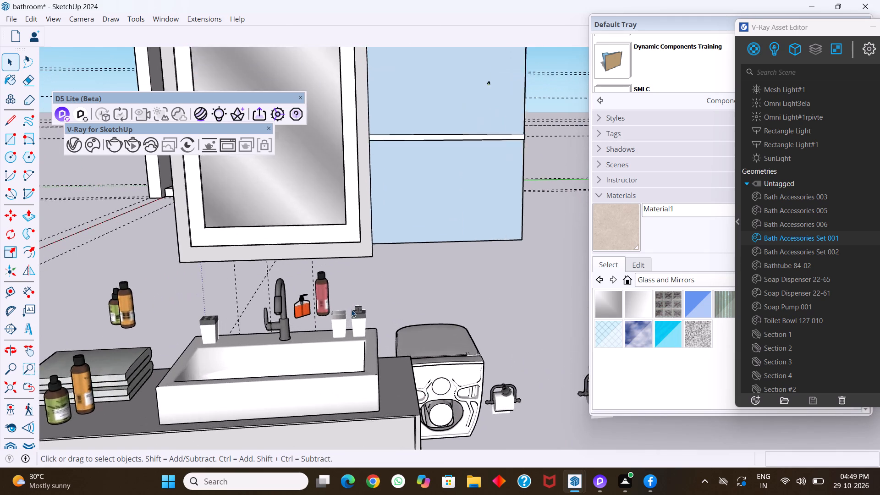
scroll(351, 309, up, 1)
click(363, 330)
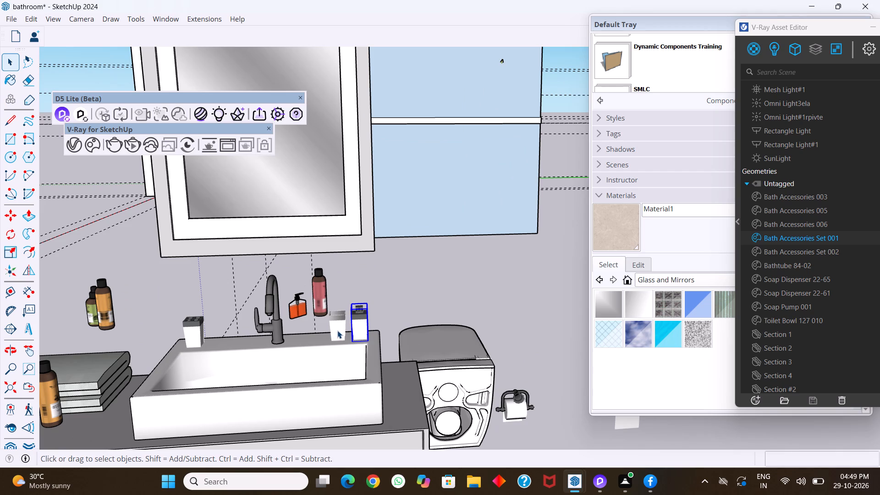
shift+click(337, 330)
shift+scroll(454, 294, down, 3)
shift+scroll(310, 324, up, 3)
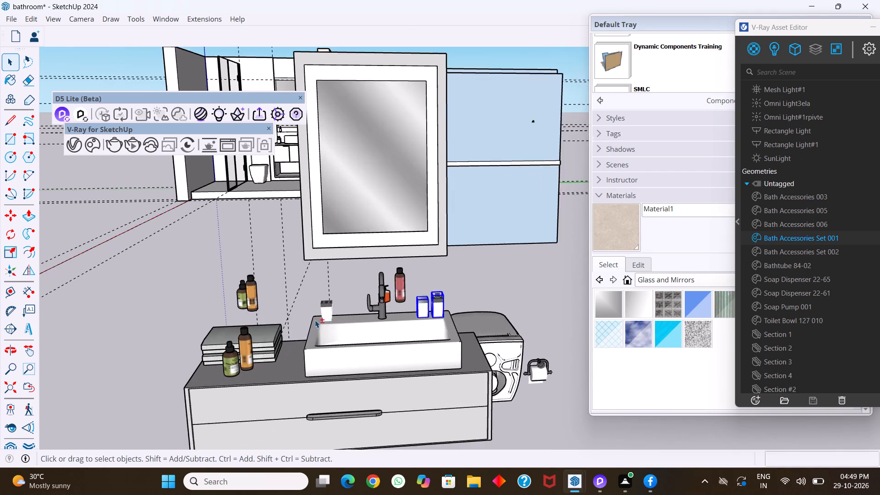
shift+scroll(315, 320, up, 3)
shift+click(326, 314)
key(m)
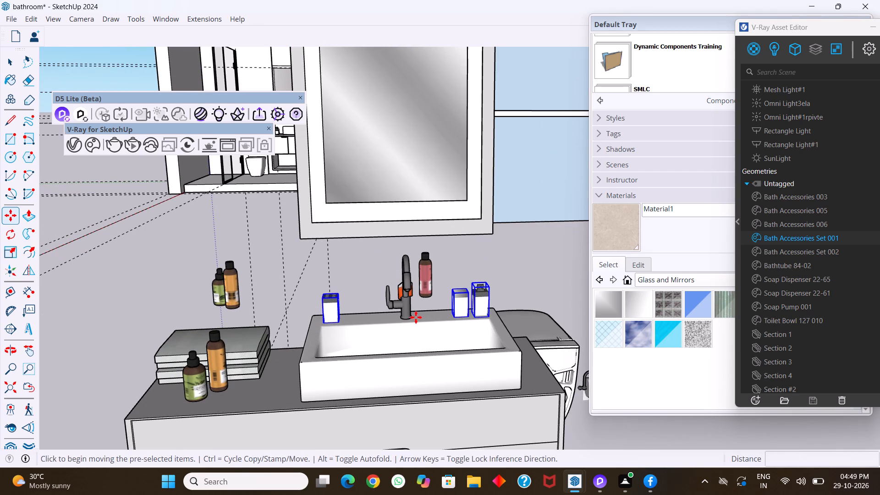
click(487, 316)
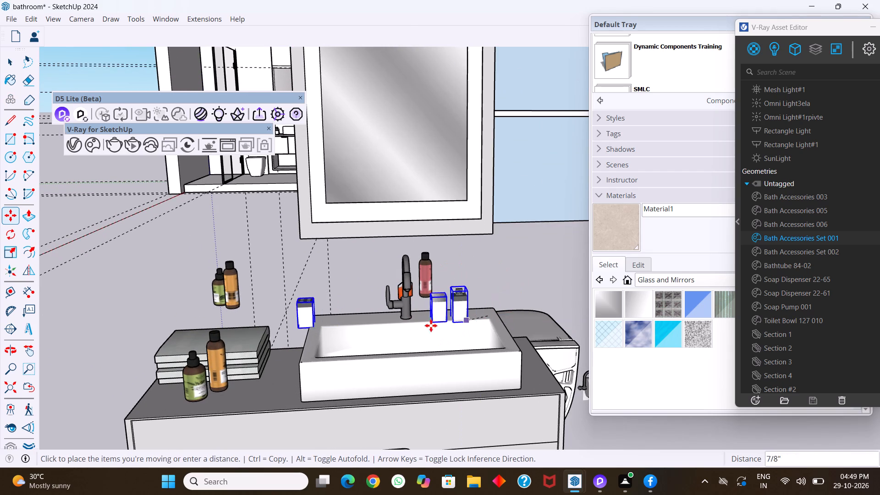
scroll(330, 277, down, 20)
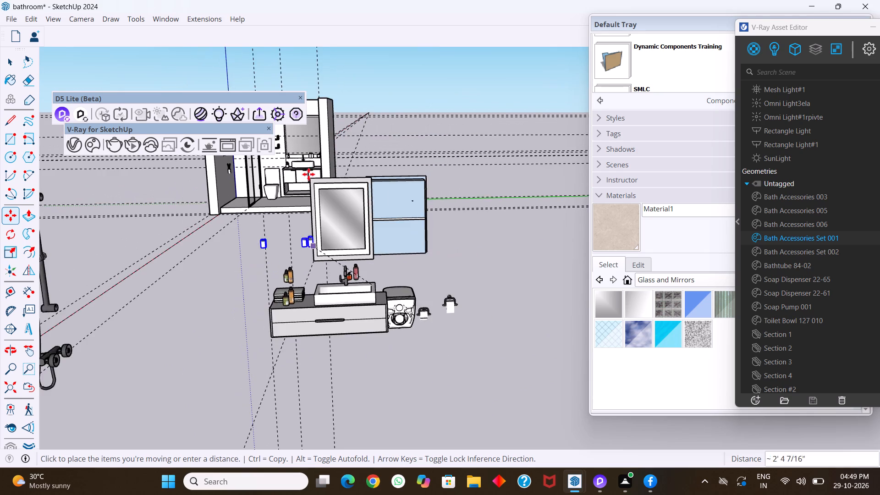
scroll(313, 142, up, 1)
middle_drag(313, 142, 331, 206)
scroll(293, 143, up, 13)
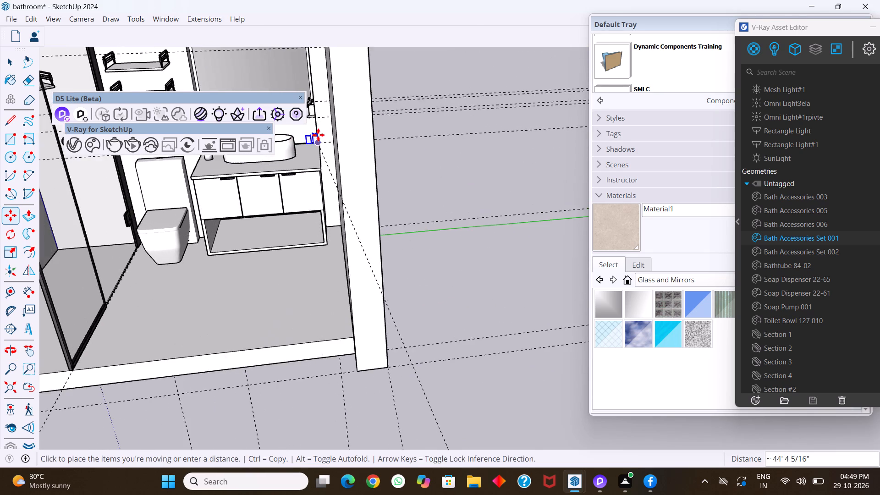
scroll(318, 135, up, 4)
shift+middle_drag(315, 138, 401, 205)
scroll(368, 209, up, 6)
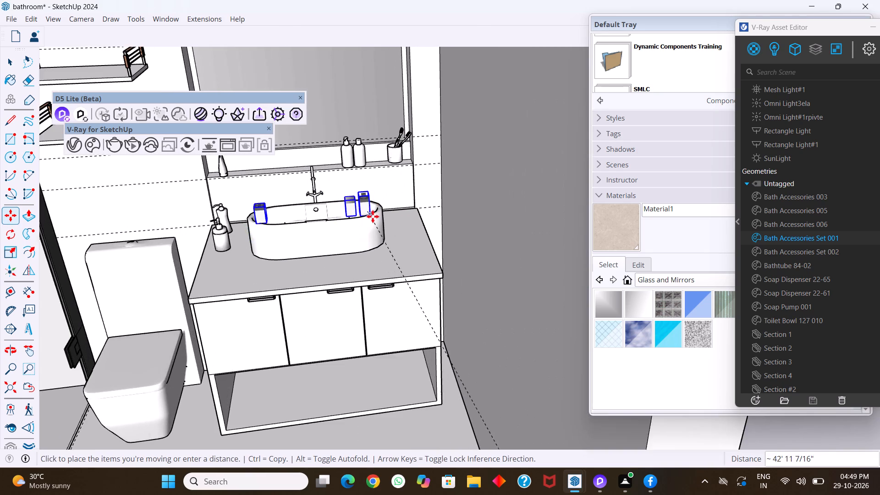
scroll(373, 216, up, 8)
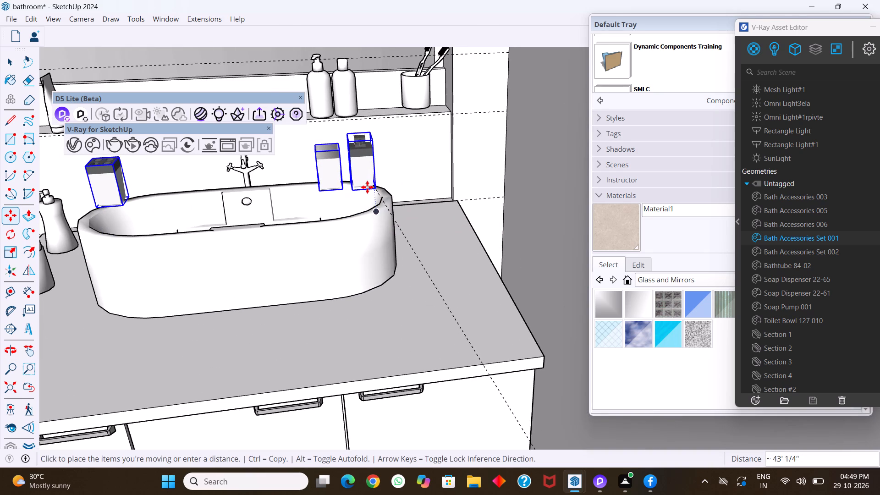
scroll(367, 185, up, 10)
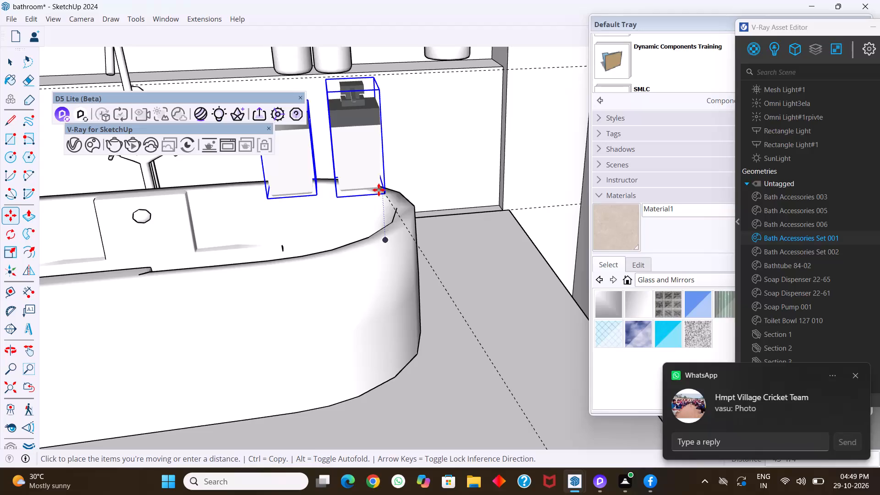
click(383, 187)
Shift the three square containers about 1' off the basin's rim onto the countertop behind it, near the wall.
scroll(429, 270, down, 12)
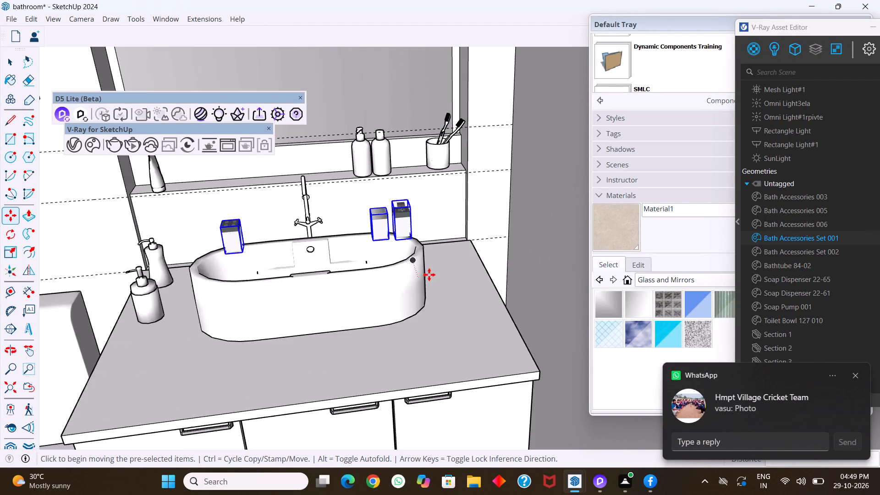
scroll(429, 275, down, 3)
middle_drag(415, 265, 459, 337)
middle_drag(358, 275, 401, 291)
scroll(409, 263, up, 2)
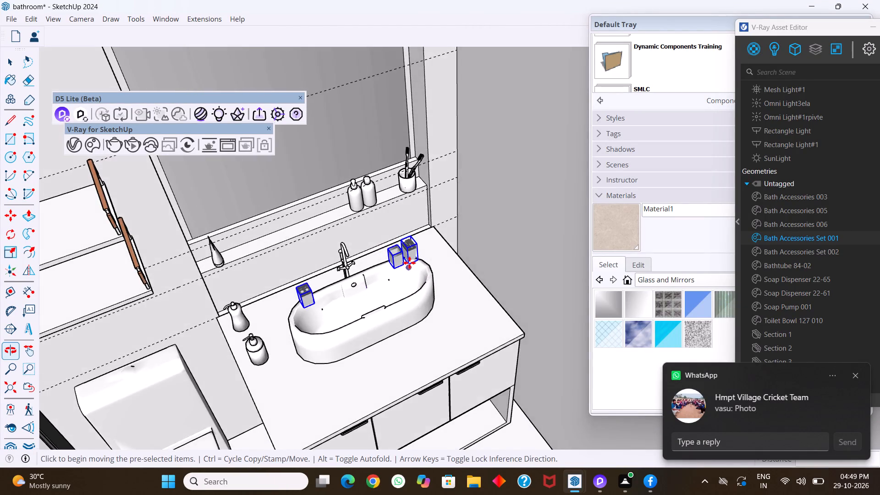
scroll(409, 263, up, 9)
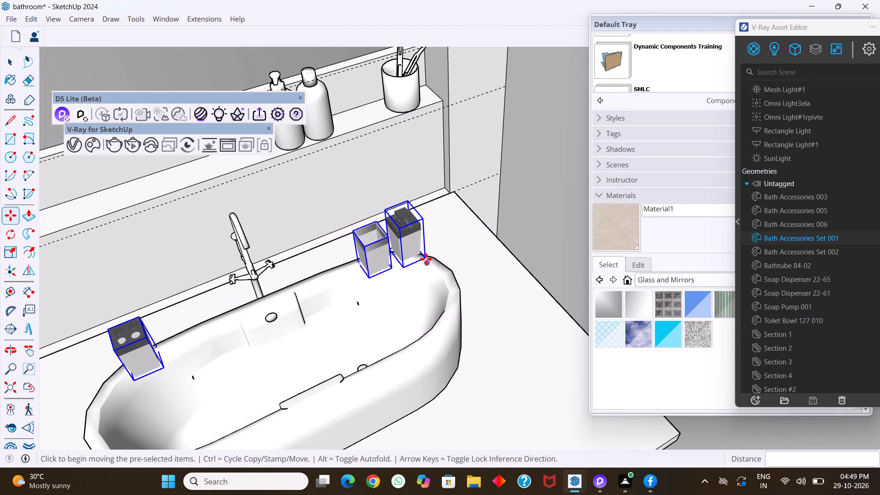
click(425, 258)
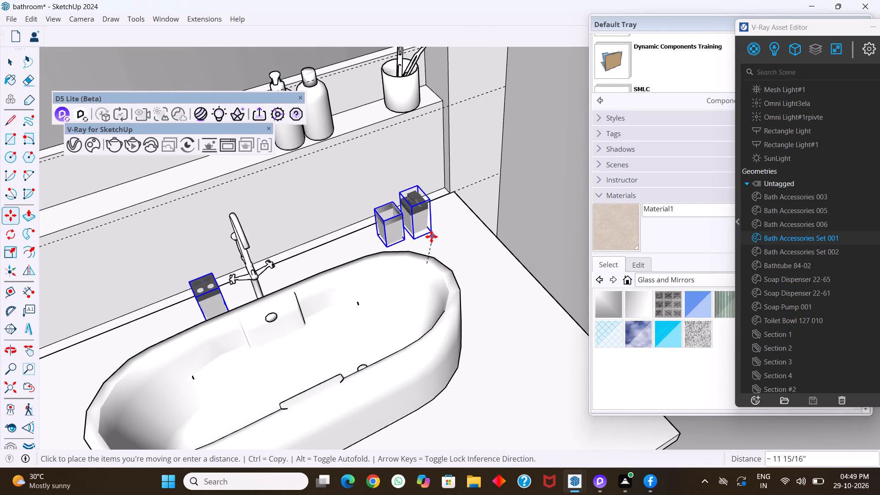
click(436, 238)
middle_drag(431, 258, 396, 242)
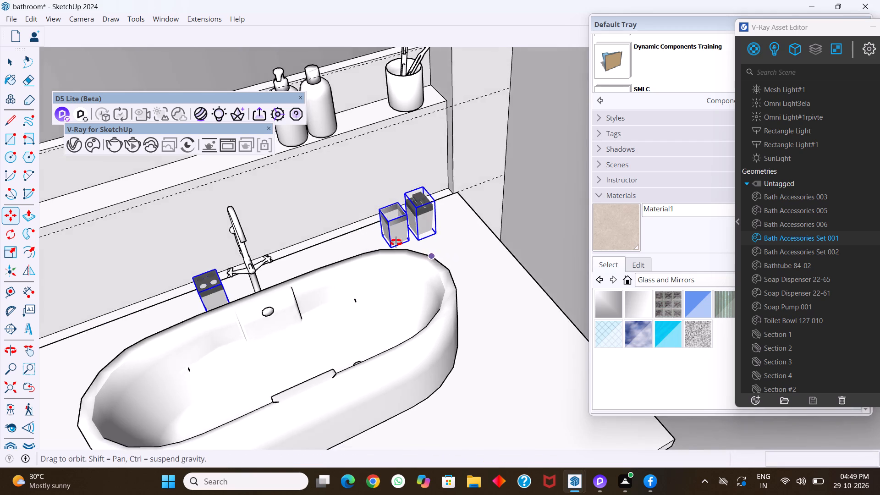
middle_drag(396, 242, 359, 186)
key(Escape)
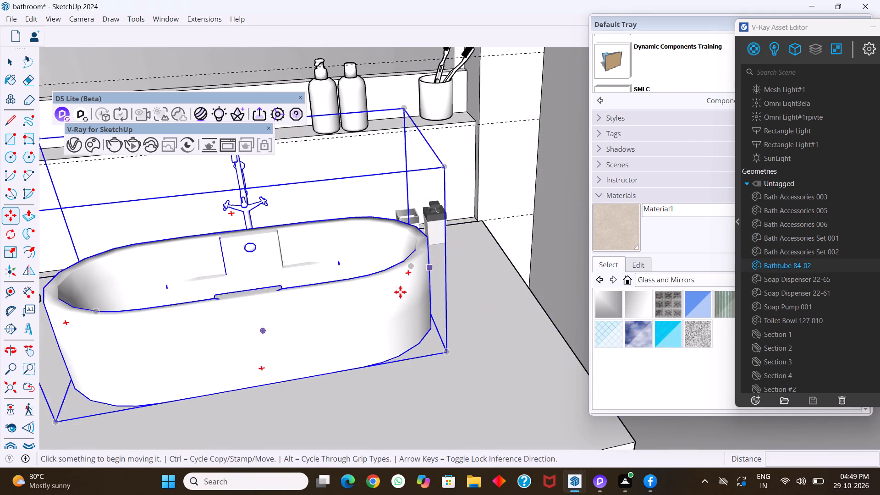
Move the two folded towels about 44' from the spare vanity's countertop onto the lower wall shelf above the bathroom's toilet.
scroll(374, 301, down, 5)
scroll(305, 307, down, 5)
key(space)
scroll(336, 324, down, 12)
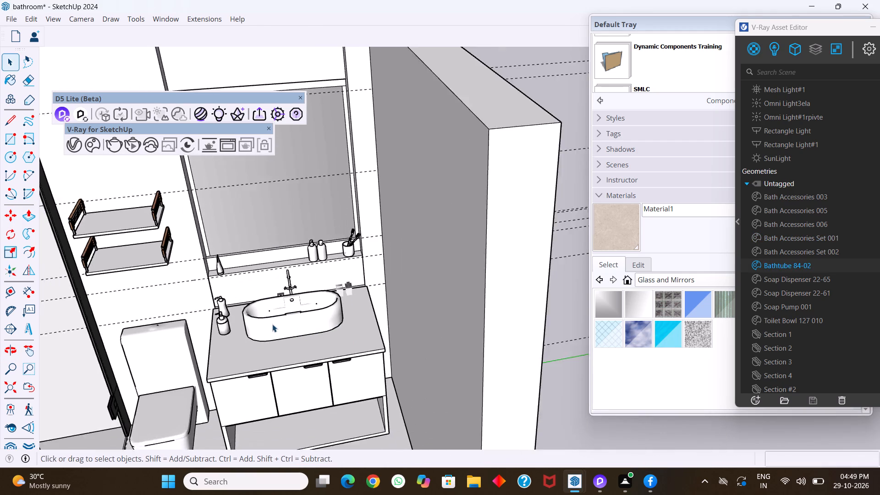
scroll(272, 324, down, 15)
scroll(398, 328, down, 12)
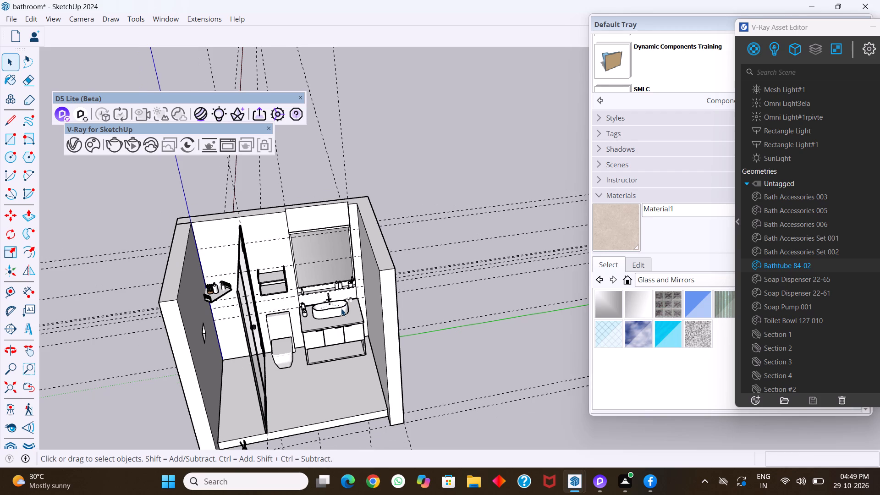
scroll(456, 272, down, 20)
scroll(456, 272, down, 9)
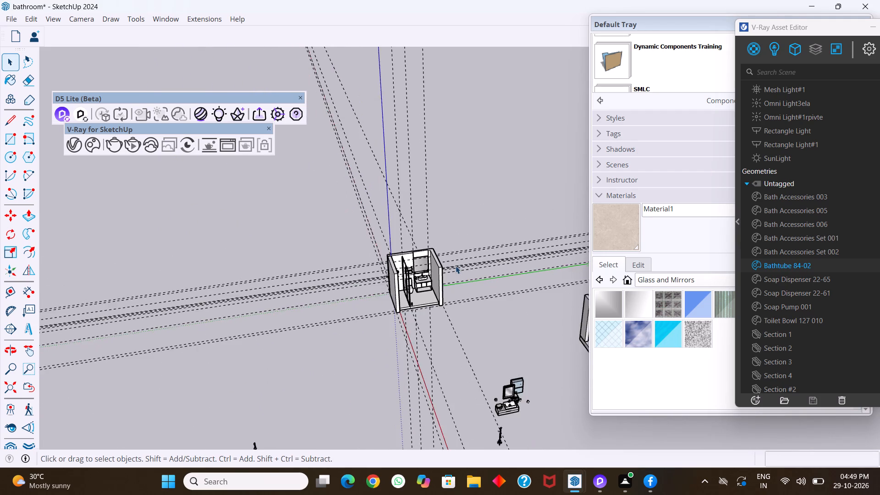
scroll(456, 266, down, 3)
middle_drag(471, 348, 455, 284)
scroll(494, 348, up, 10)
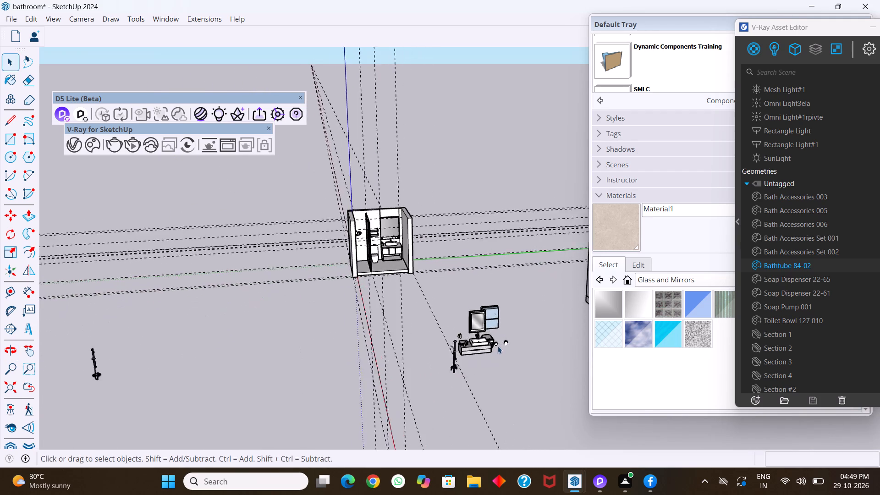
scroll(497, 346, up, 17)
middle_drag(457, 355, 441, 322)
scroll(441, 322, up, 1)
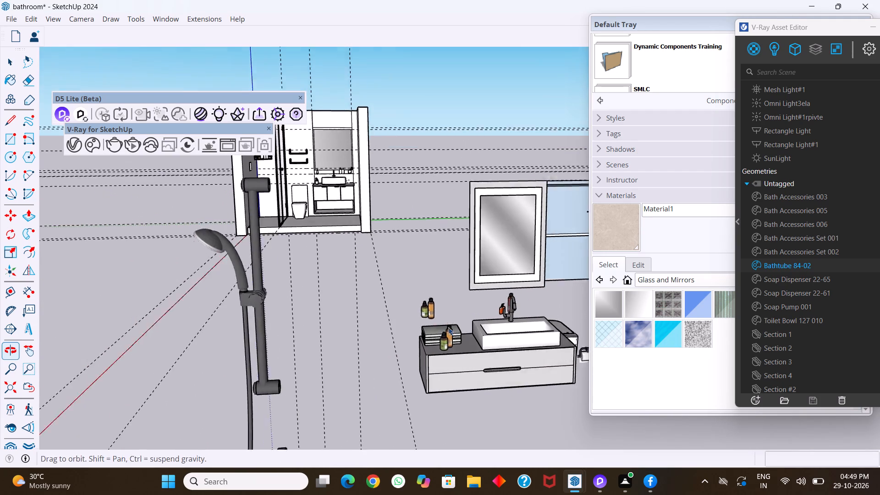
middle_drag(479, 359, 460, 357)
scroll(458, 352, up, 13)
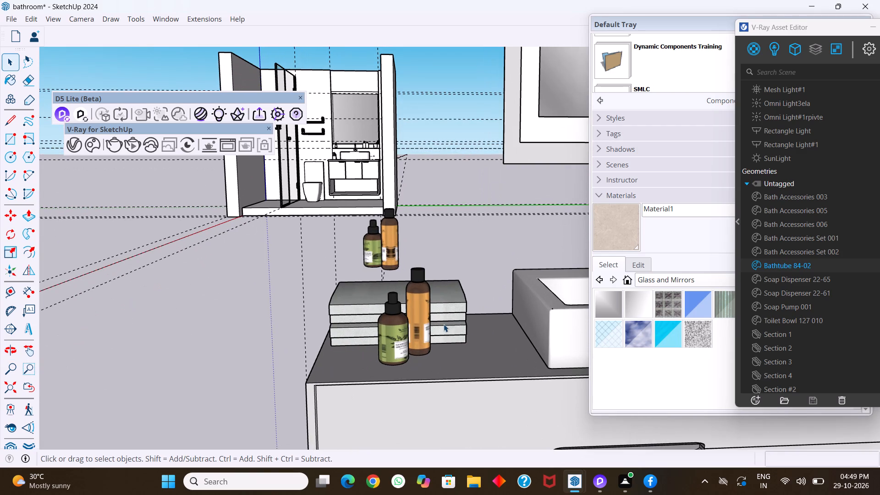
click(444, 324)
middle_drag(447, 329, 547, 318)
scroll(502, 327, up, 1)
middle_drag(375, 353, 467, 341)
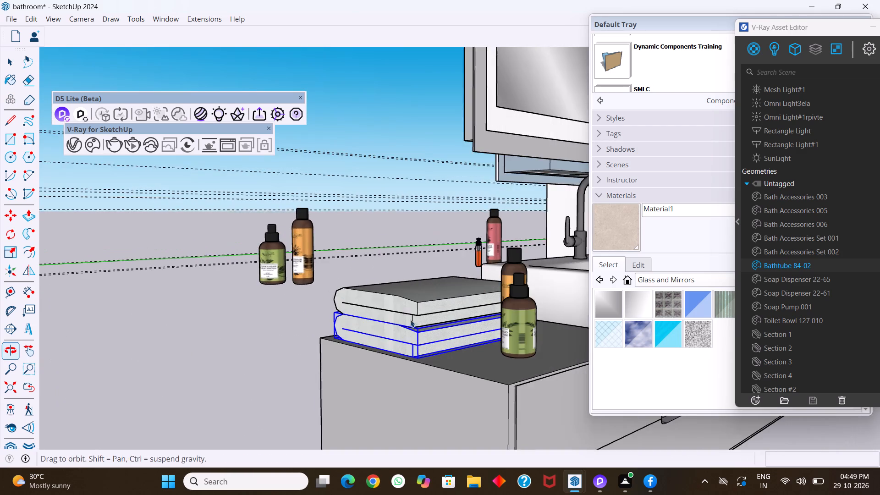
scroll(393, 299, up, 7)
click(405, 306)
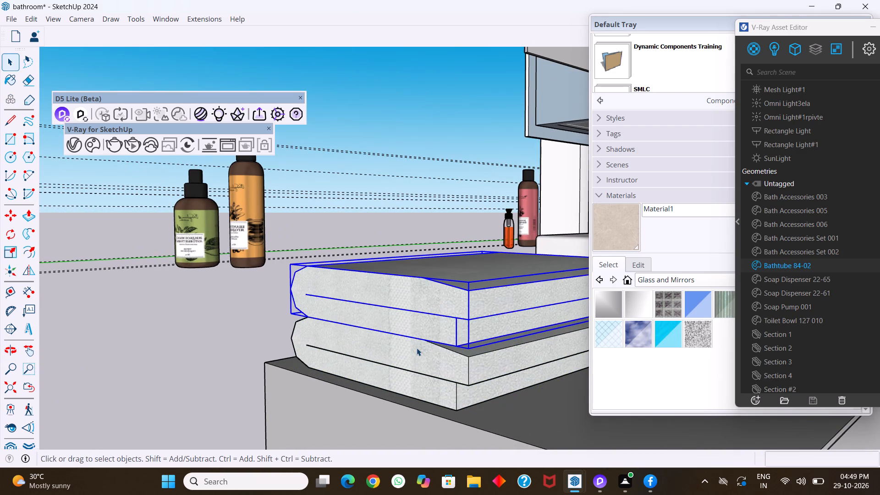
shift+click(428, 356)
scroll(240, 356, down, 15)
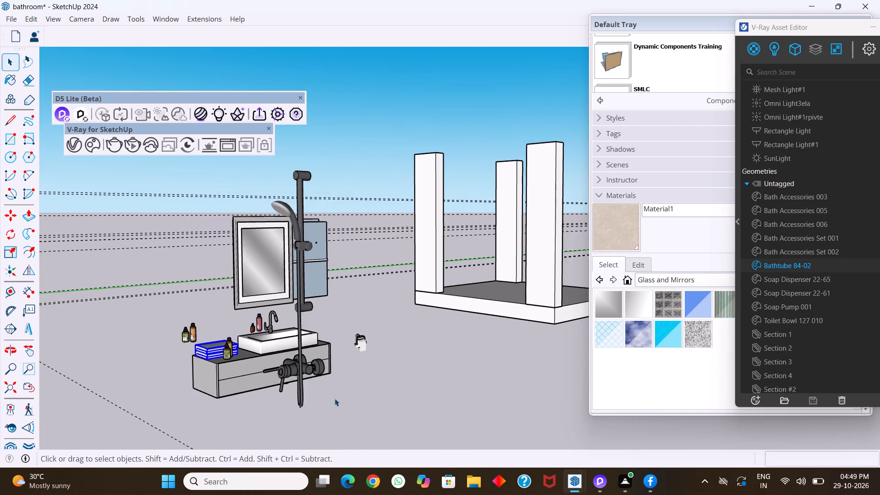
middle_drag(335, 398, 260, 408)
scroll(364, 347, up, 3)
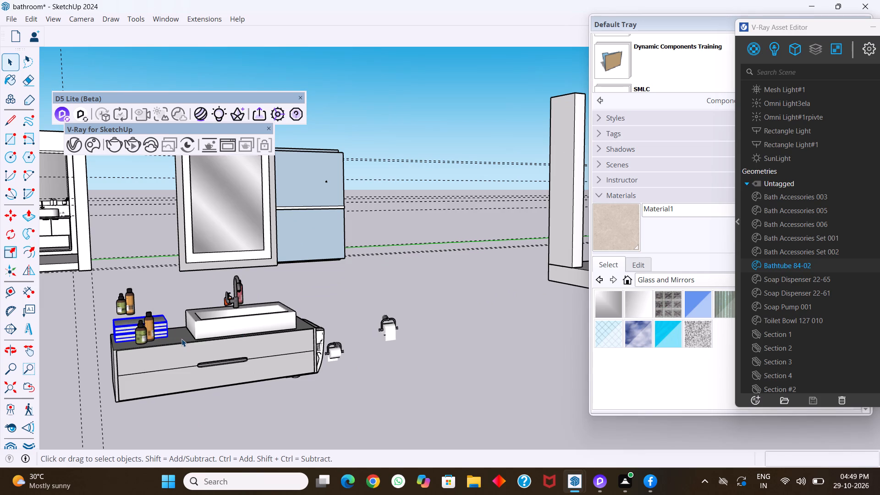
key(m)
scroll(175, 339, up, 8)
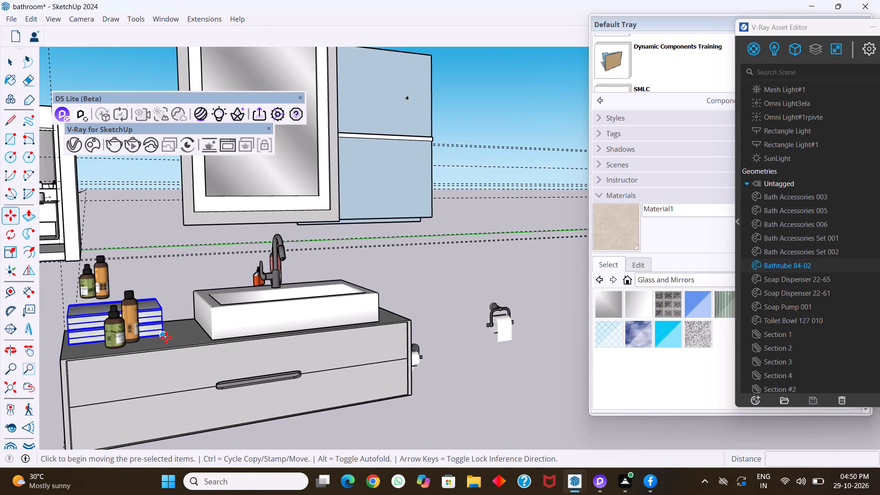
click(166, 337)
scroll(225, 324, down, 20)
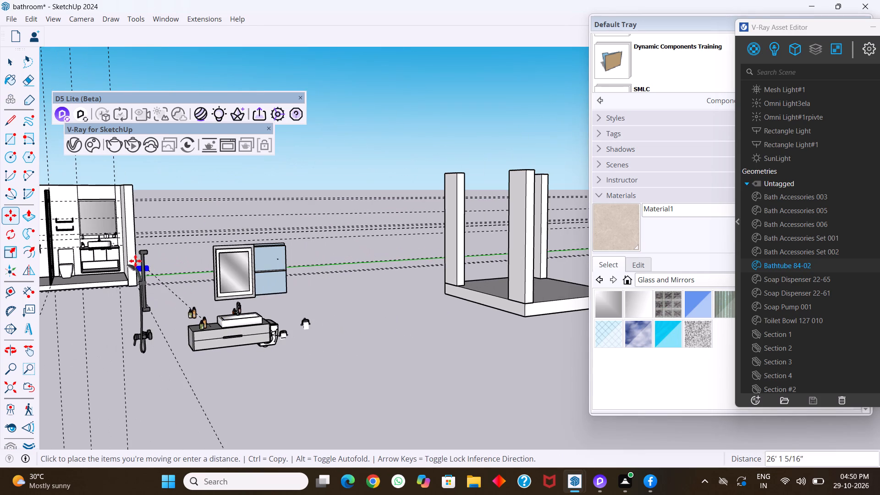
scroll(91, 260, up, 11)
scroll(114, 248, down, 2)
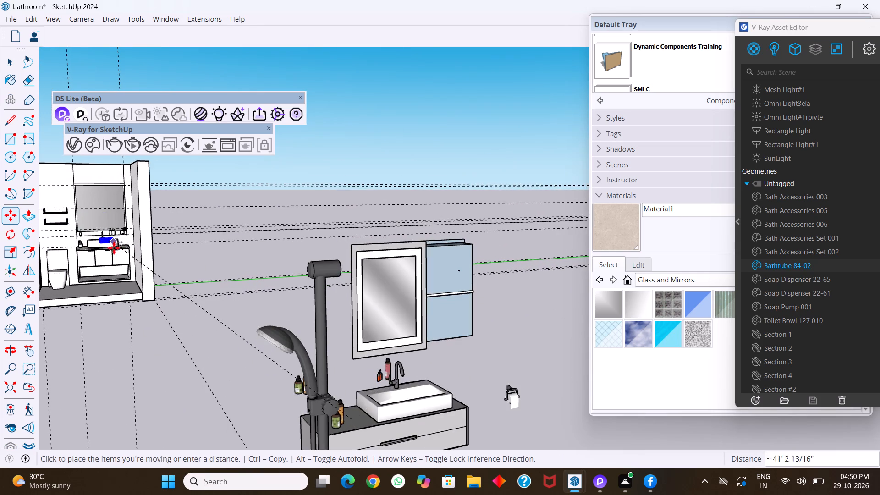
scroll(114, 248, down, 2)
shift+middle_drag(107, 236, 184, 367)
shift+middle_drag(106, 289, 181, 343)
middle_drag(166, 328, 148, 331)
scroll(166, 316, up, 4)
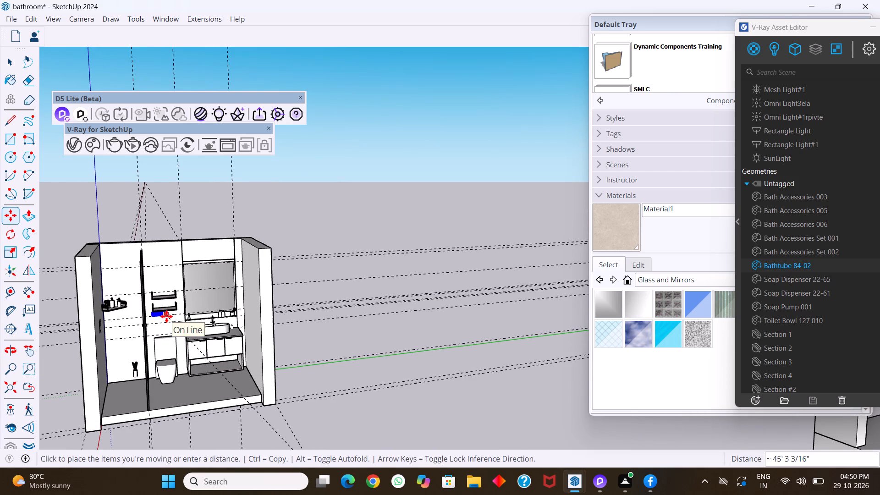
scroll(161, 313, up, 20)
scroll(161, 313, up, 5)
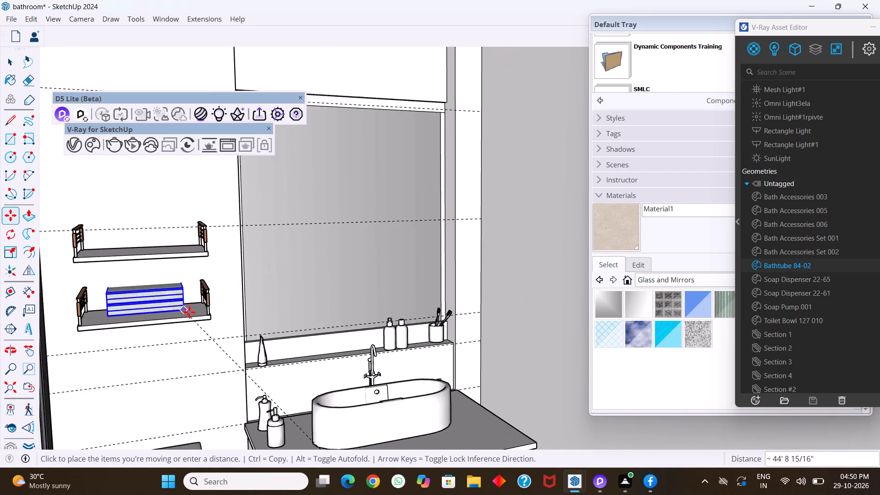
scroll(189, 312, up, 15)
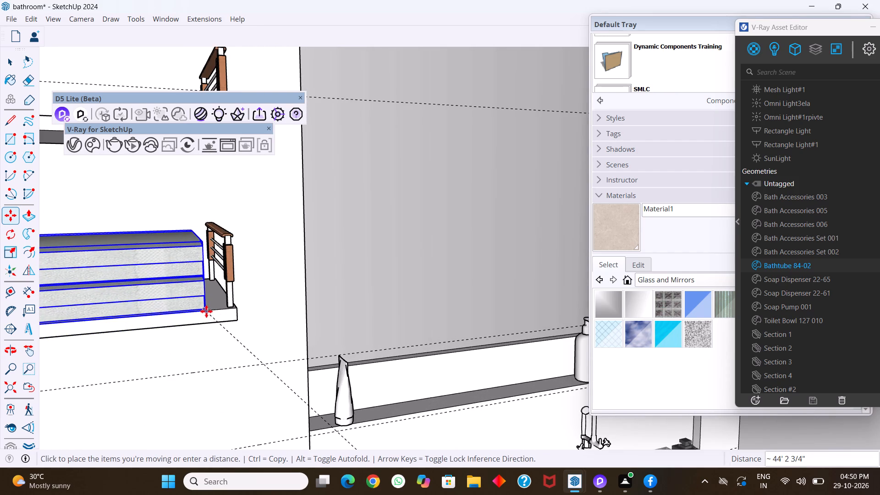
click(206, 311)
scroll(258, 291, down, 14)
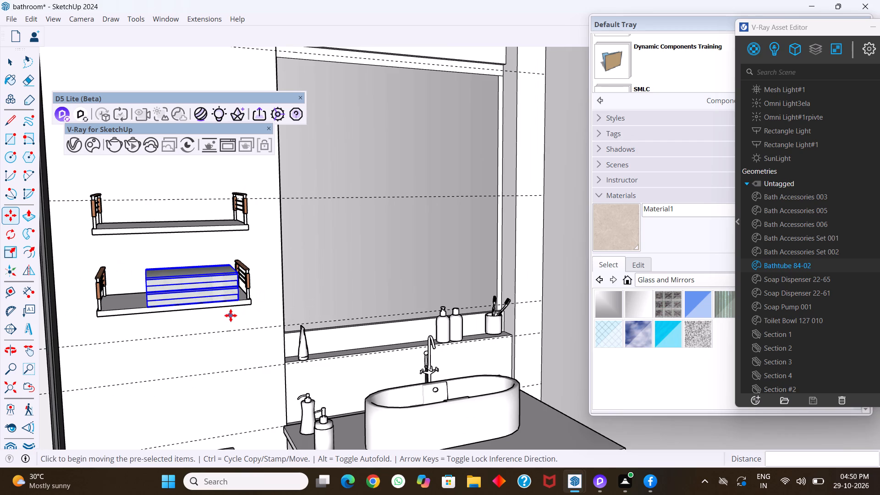
middle_drag(231, 315, 215, 313)
scroll(229, 303, up, 4)
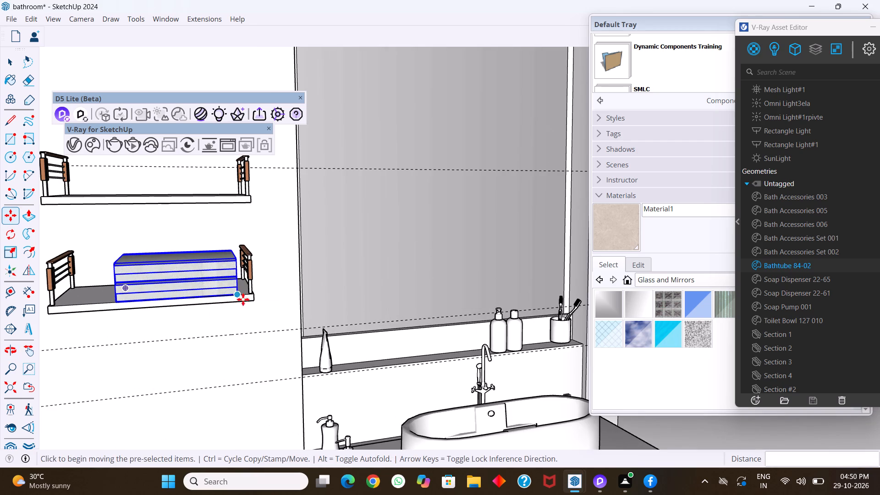
scroll(265, 321, down, 20)
scroll(265, 321, down, 11)
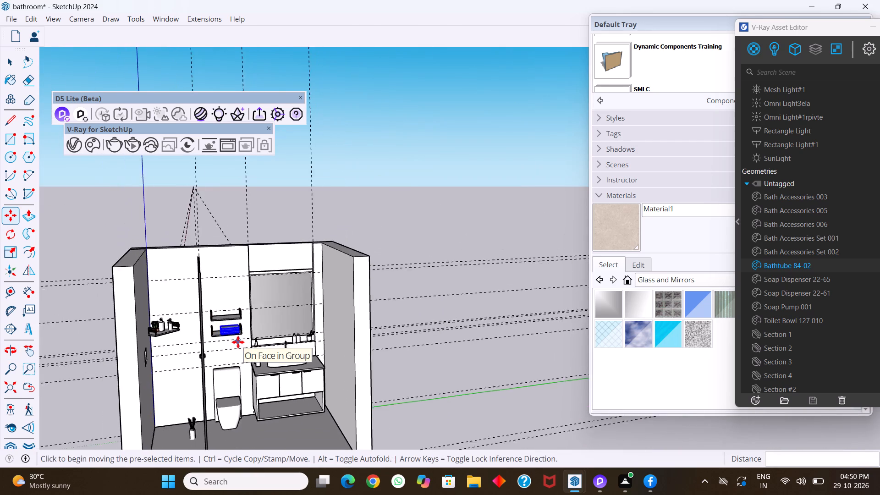
scroll(238, 342, down, 4)
key(Escape)
key(space)
click(369, 363)
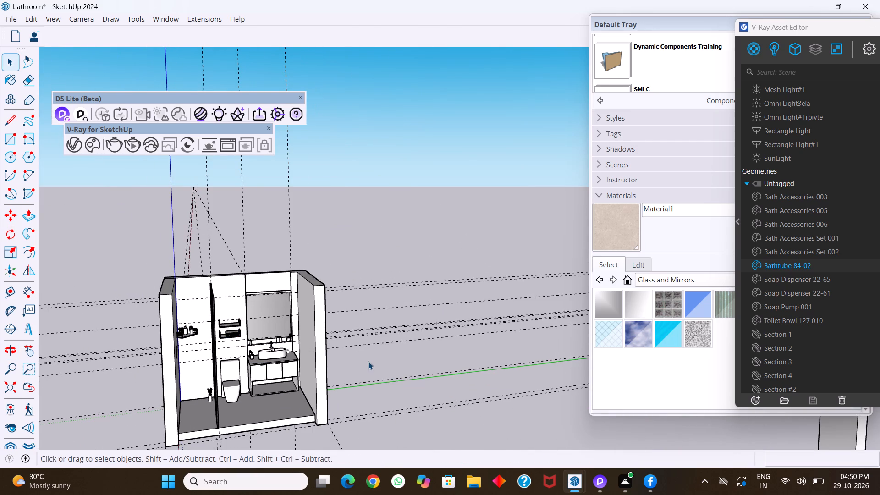
Delete the spare vanity's framed mirror, blue wall cabinet, basin with faucet, and the accessories on and beside its drawer unit.
scroll(219, 308, down, 11)
scroll(254, 363, down, 5)
scroll(277, 412, up, 7)
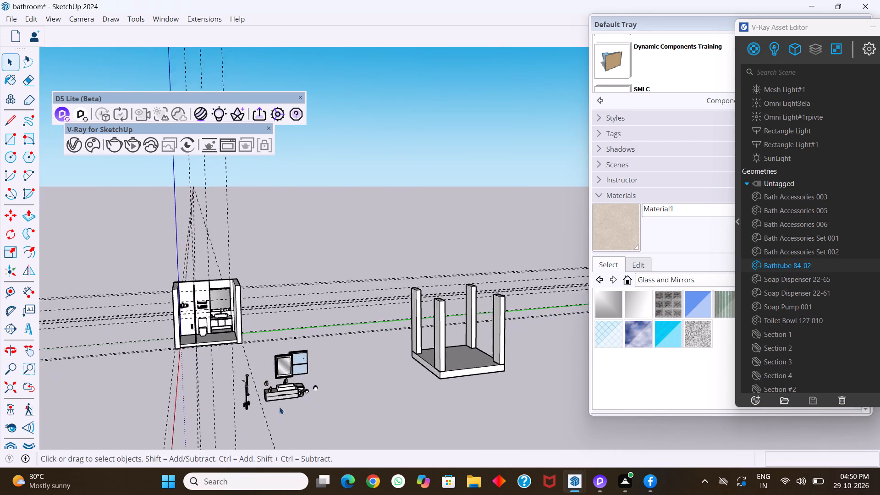
scroll(279, 407, up, 16)
middle_drag(305, 386, 269, 385)
click(302, 380)
scroll(329, 364, down, 8)
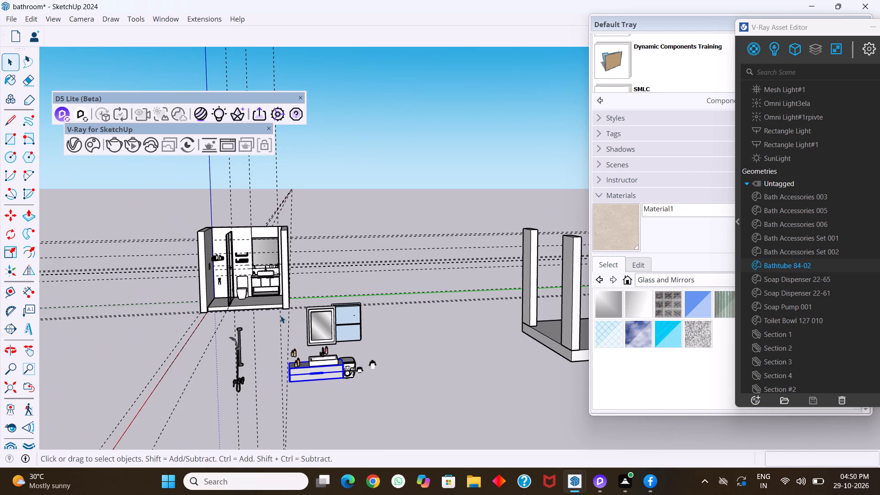
drag(294, 291, 363, 401)
key(Delete)
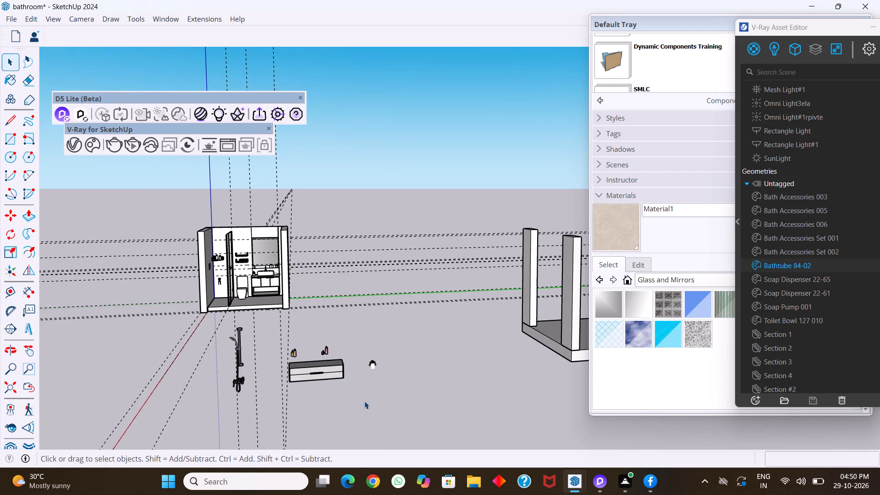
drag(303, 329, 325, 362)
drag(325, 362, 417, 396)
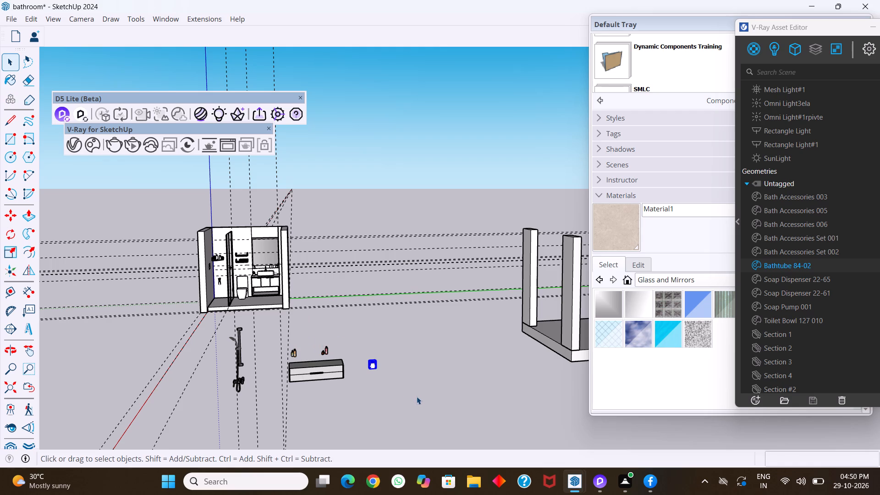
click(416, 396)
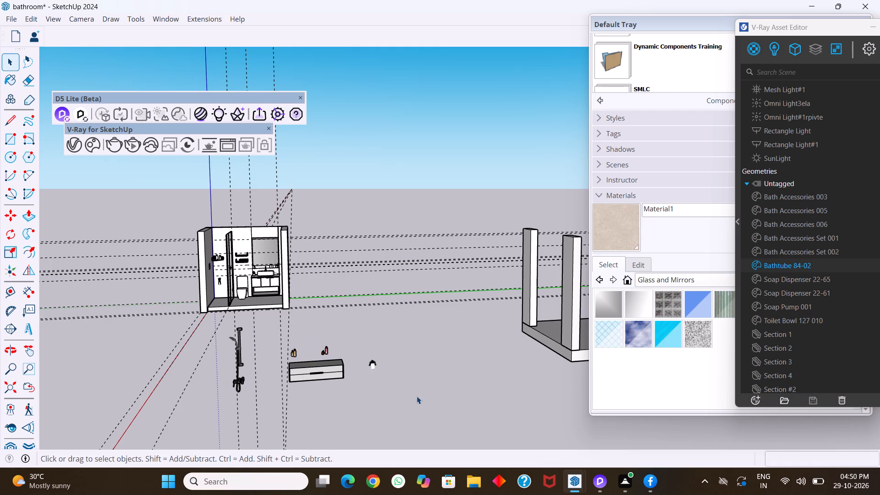